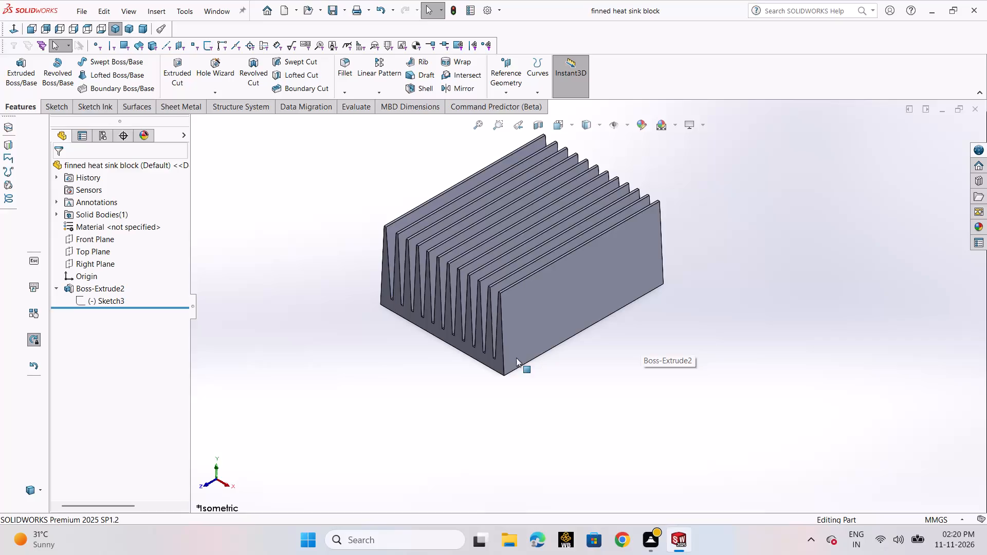
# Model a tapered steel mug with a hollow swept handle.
# Create a new part document.
pyautogui.click(395, 363)
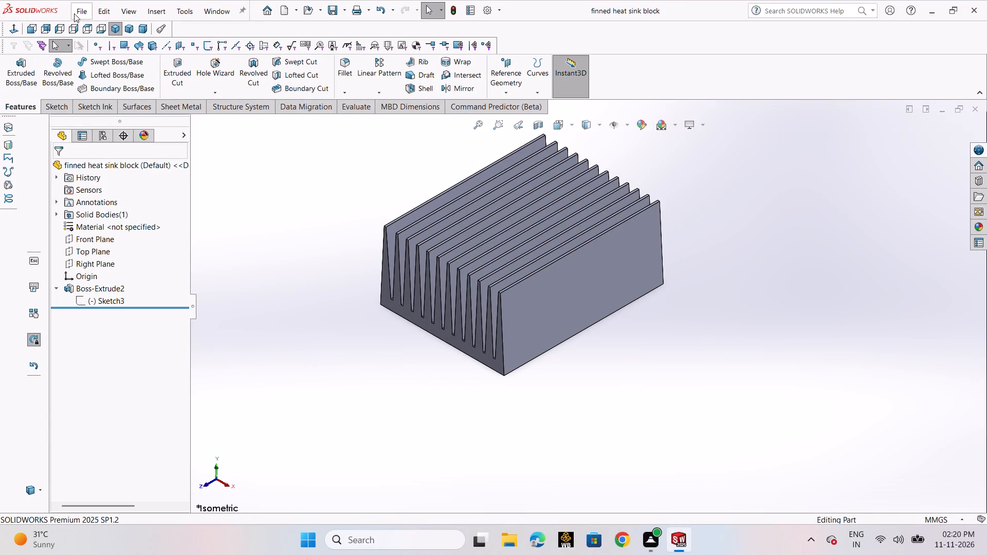
pyautogui.hotkey('ctrl', 'n')
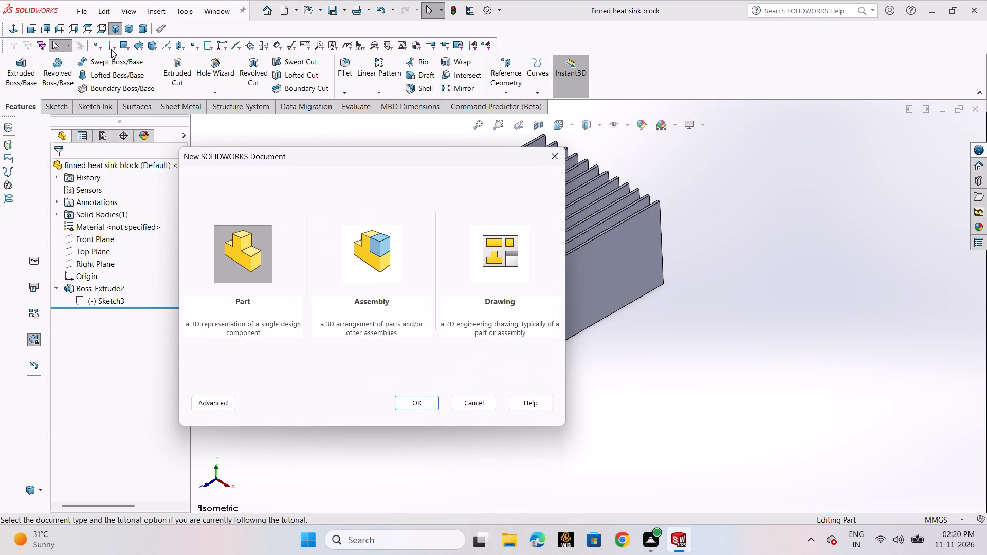
pyautogui.click(422, 399)
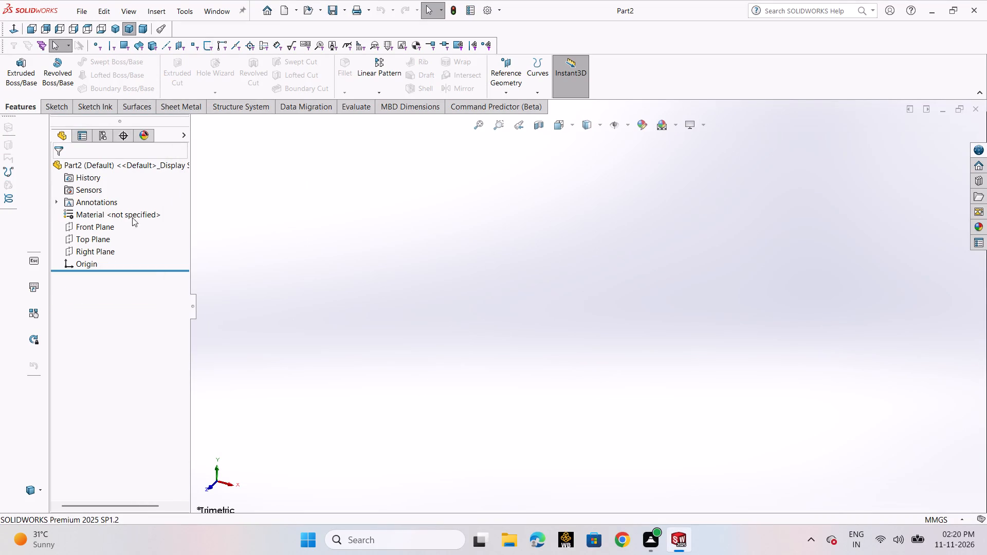
# Start a sketch on the Top Plane.
pyautogui.click(99, 234)
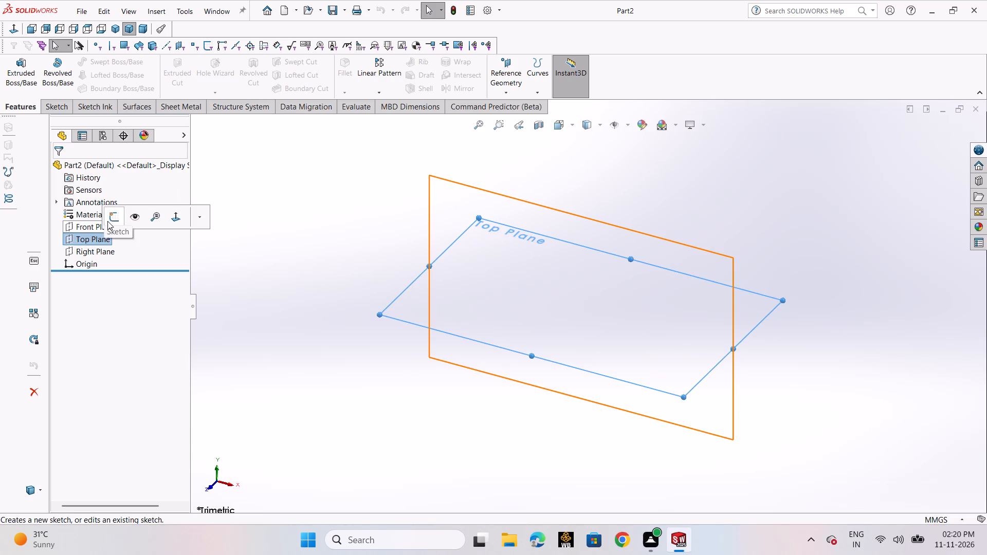
pyautogui.click(109, 221)
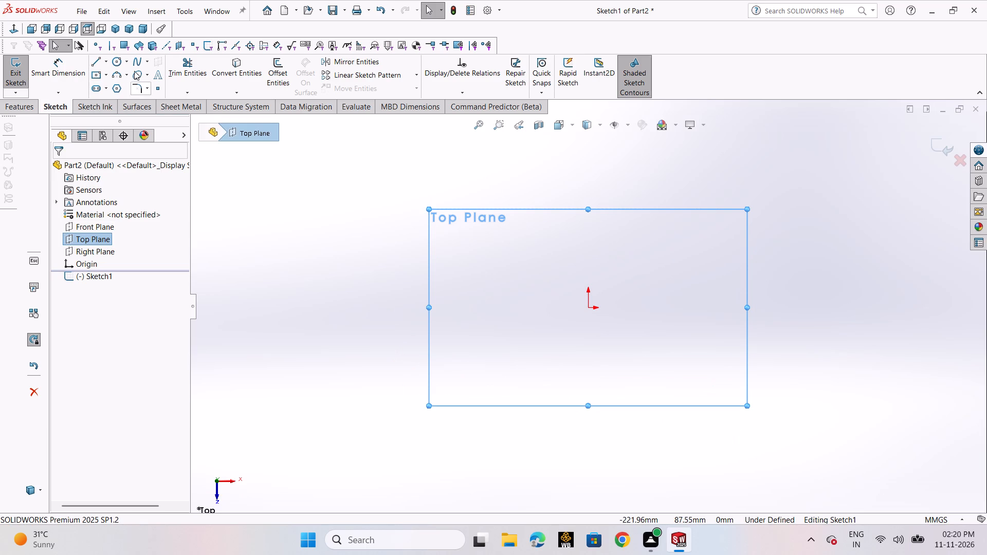
# Sketch a vertical centerline about 79.5 mm long upward from the origin.
pyautogui.click(100, 65)
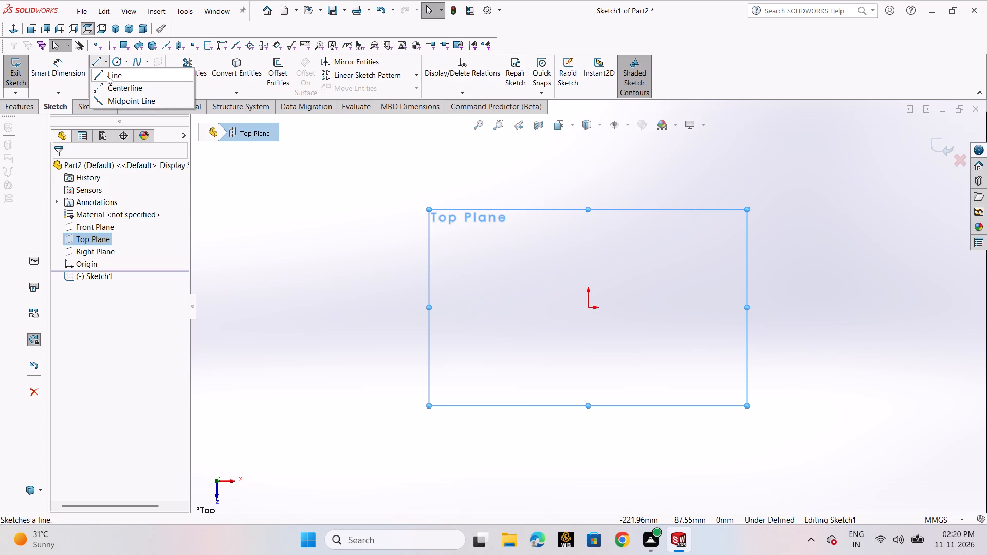
pyautogui.click(113, 84)
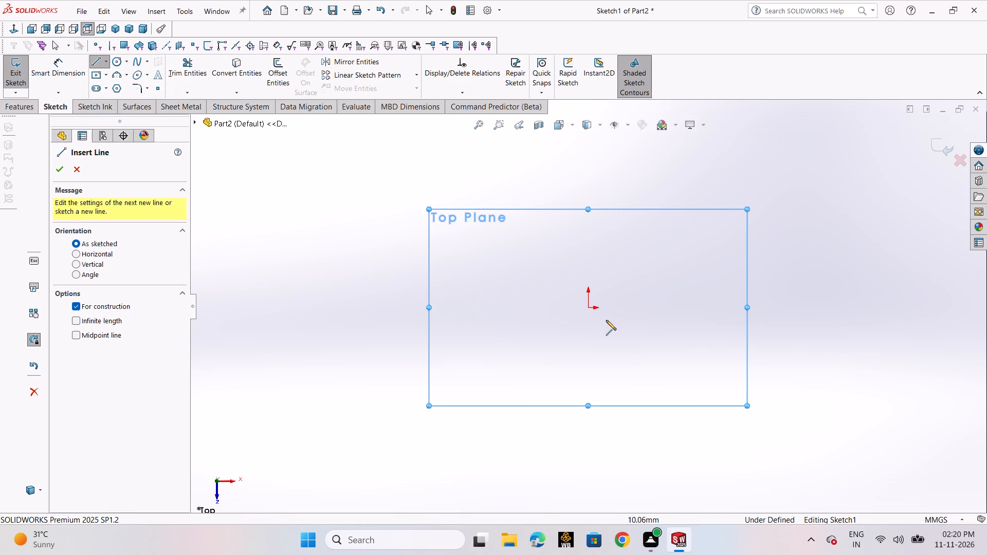
pyautogui.click(589, 307)
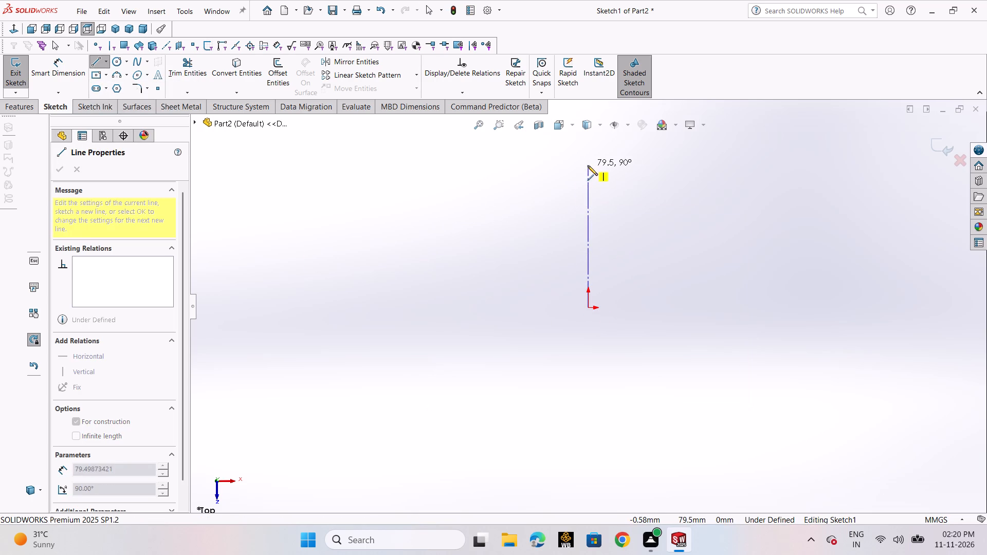
pyautogui.click(588, 165)
pyautogui.rightClick(588, 165)
pyautogui.click(606, 172)
pyautogui.scroll(2, 607, 177)
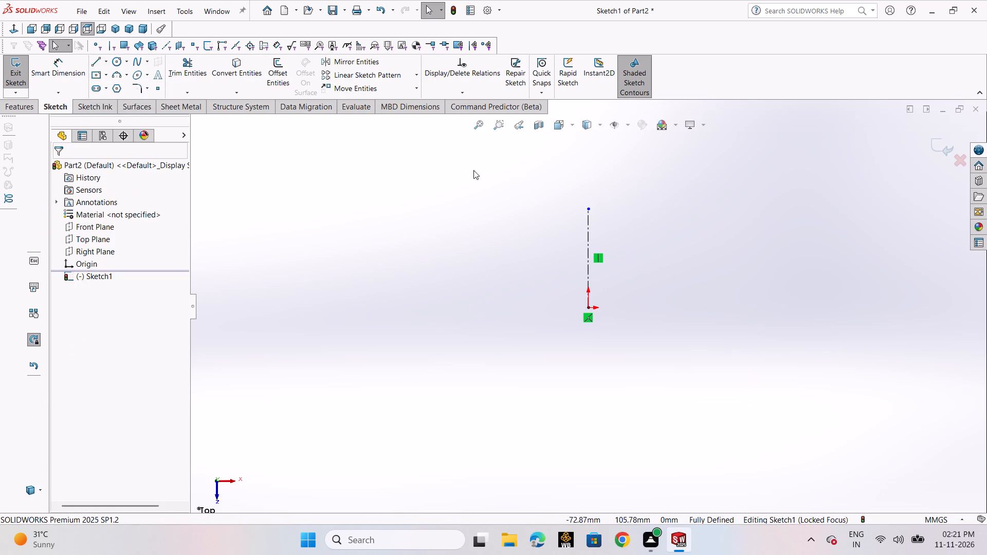
# Sketch a horizontal line about 127 mm long from the origin toward positive X.
pyautogui.click(96, 61)
pyautogui.click(106, 71)
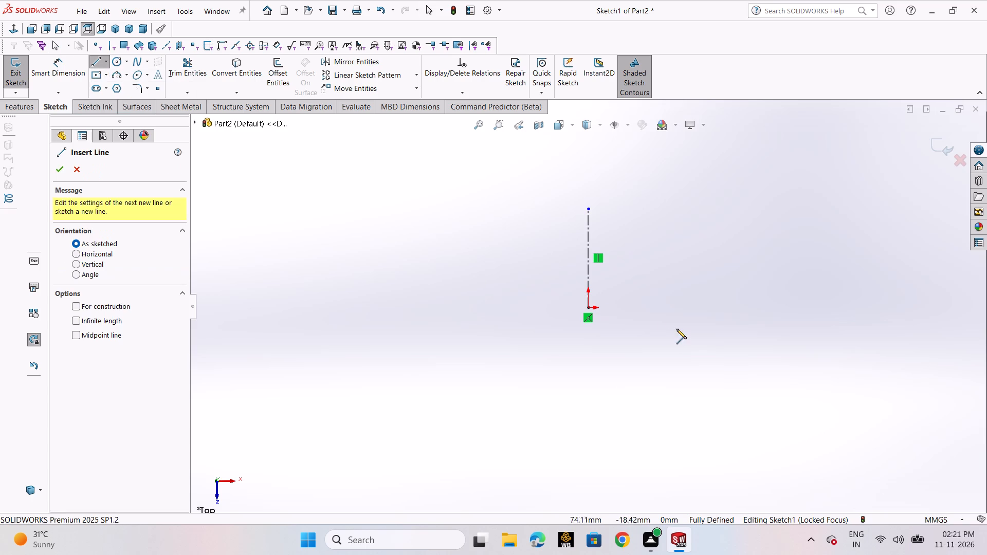
pyautogui.click(589, 307)
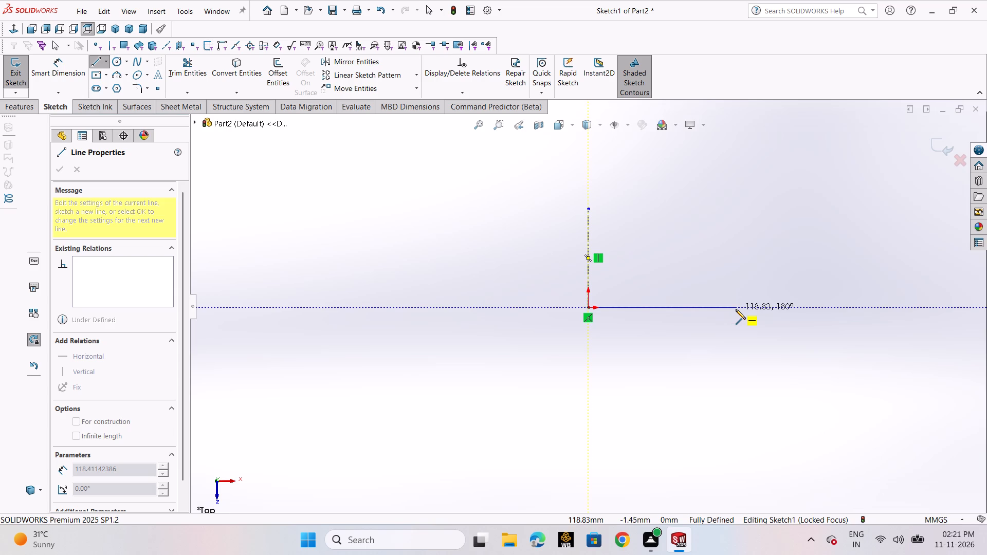
pyautogui.click(745, 308)
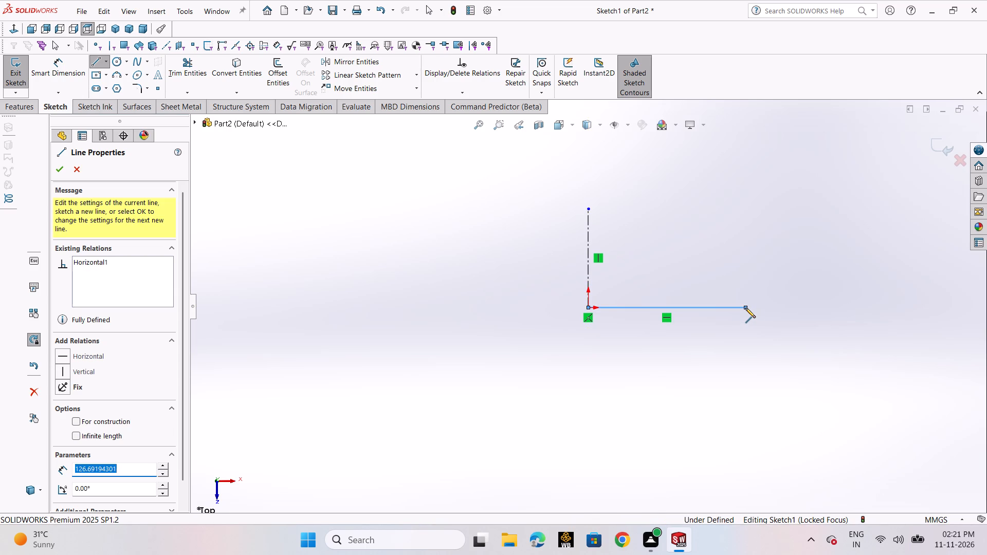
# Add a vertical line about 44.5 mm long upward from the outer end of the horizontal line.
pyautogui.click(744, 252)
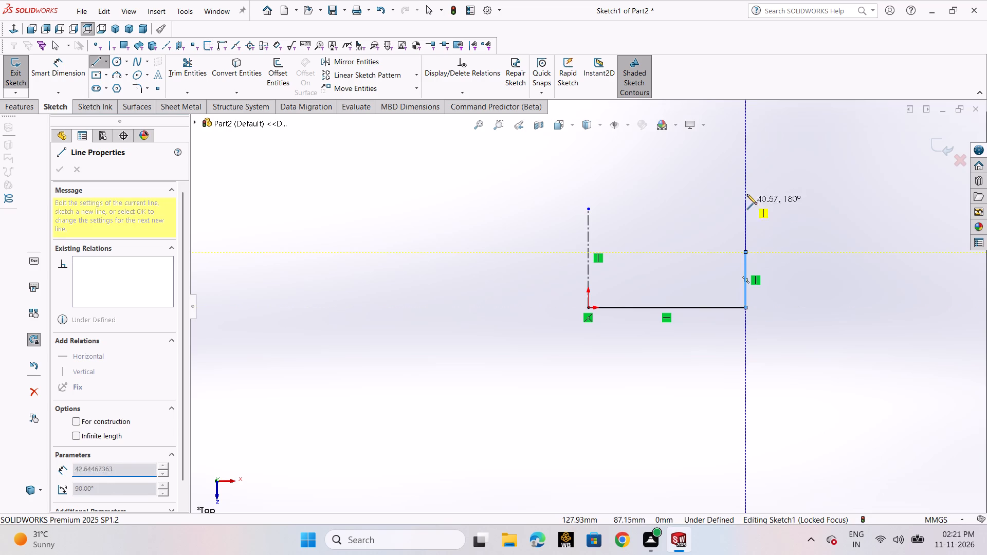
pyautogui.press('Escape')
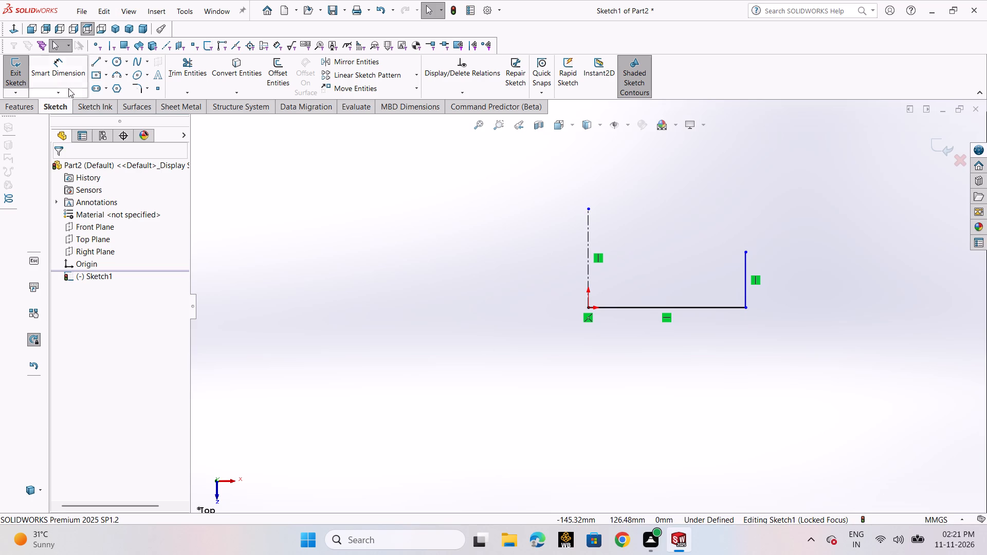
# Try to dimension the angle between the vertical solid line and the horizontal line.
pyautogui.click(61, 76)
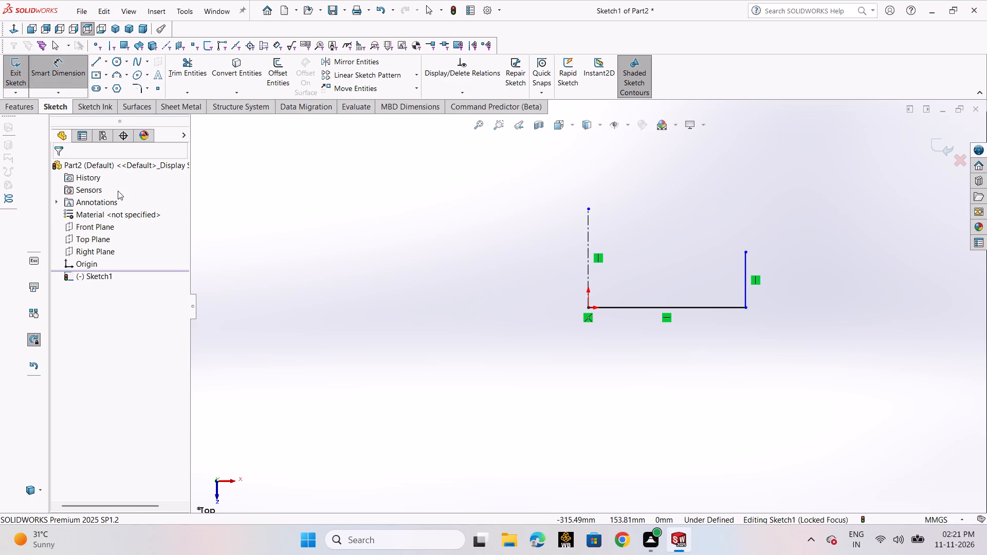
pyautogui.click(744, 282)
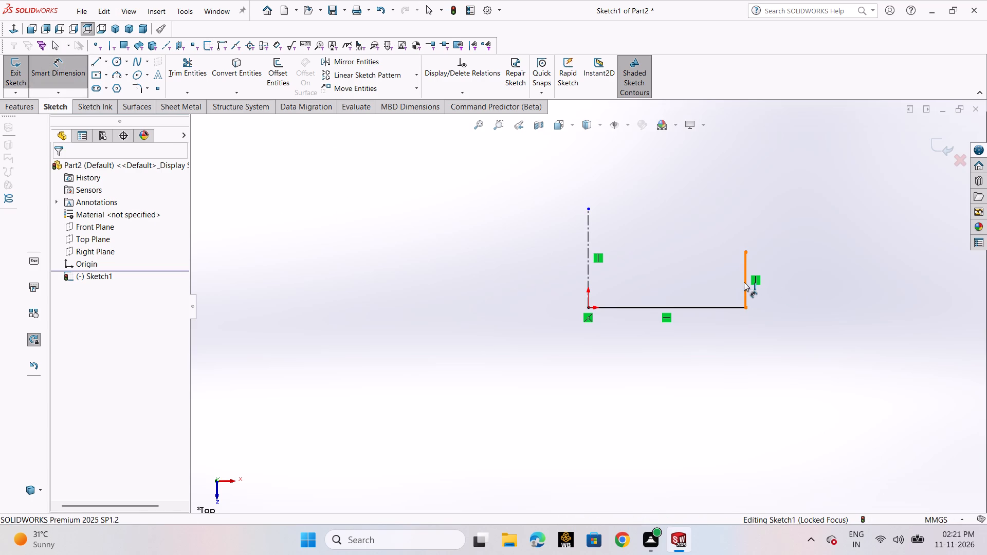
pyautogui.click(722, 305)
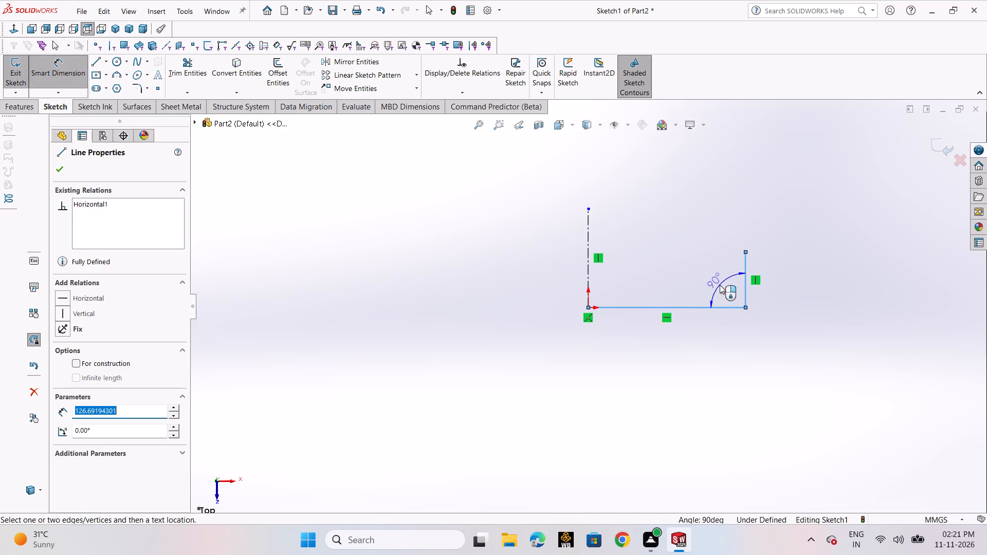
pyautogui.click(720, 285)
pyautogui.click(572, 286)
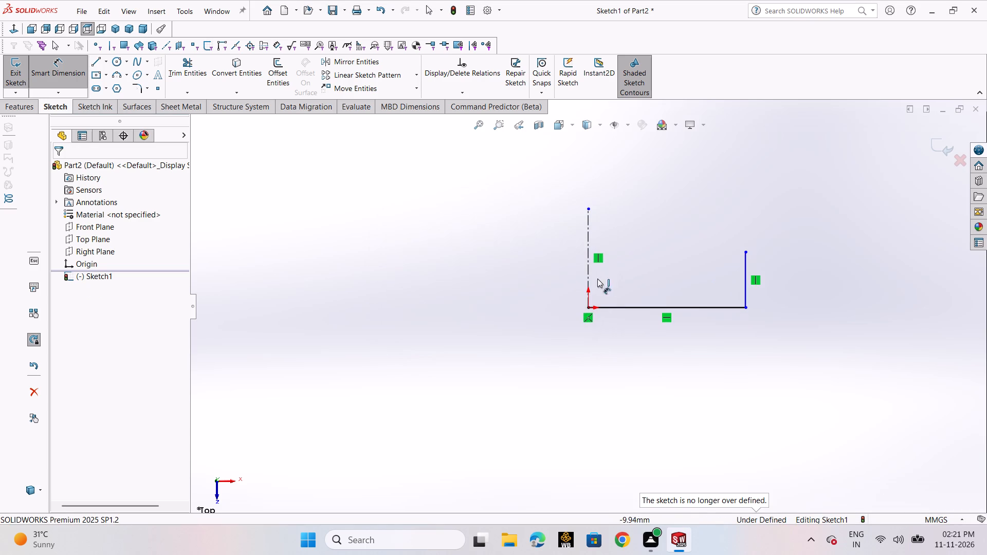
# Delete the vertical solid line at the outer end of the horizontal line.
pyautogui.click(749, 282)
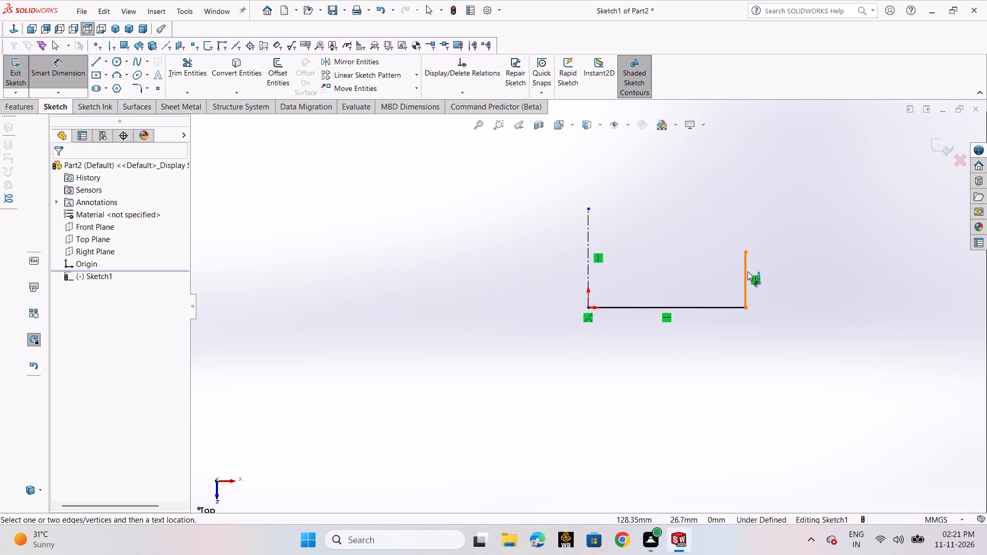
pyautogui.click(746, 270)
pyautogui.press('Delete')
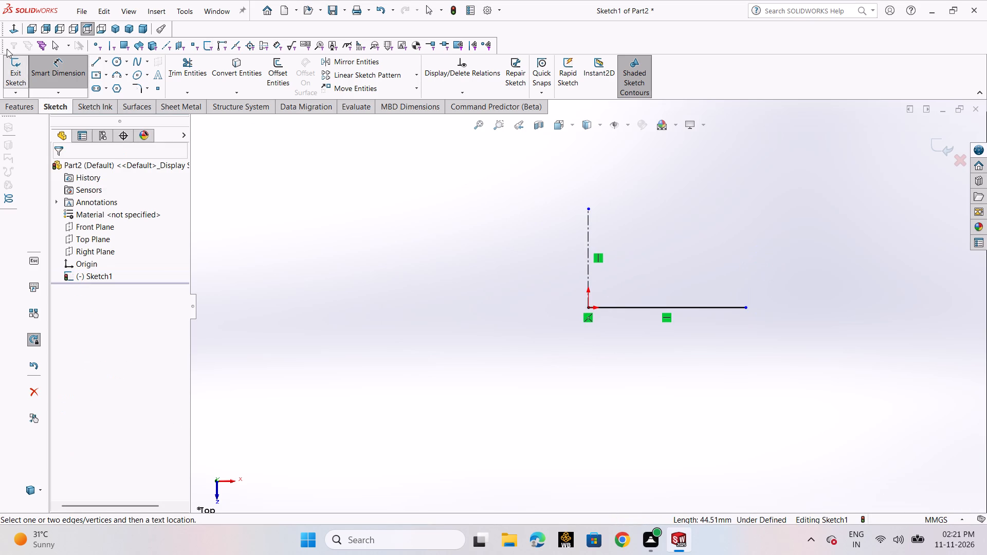
# Sketch a second horizontal line about 125 mm long from the origin toward negative X.
pyautogui.click(97, 63)
pyautogui.click(101, 70)
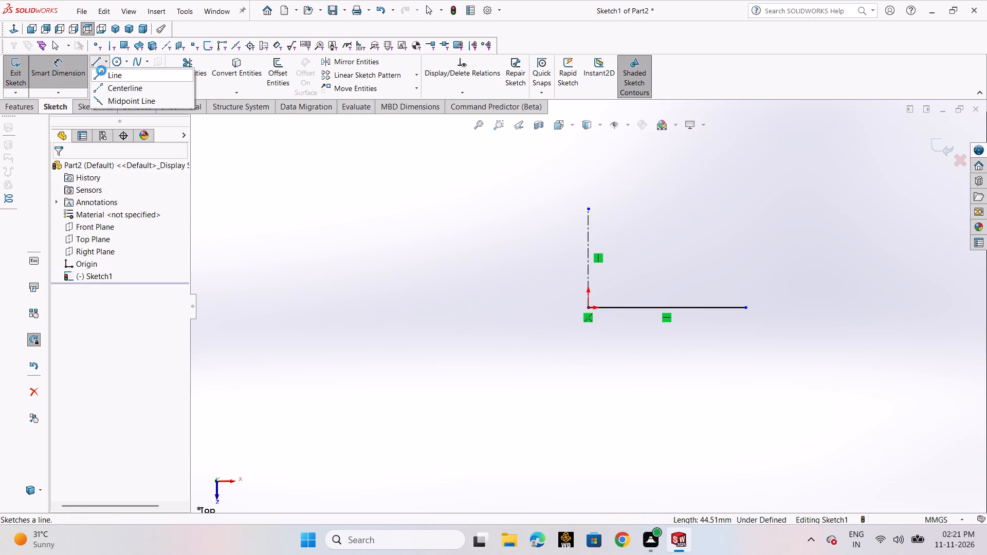
pyautogui.click(588, 307)
pyautogui.click(433, 309)
pyautogui.rightClick(433, 306)
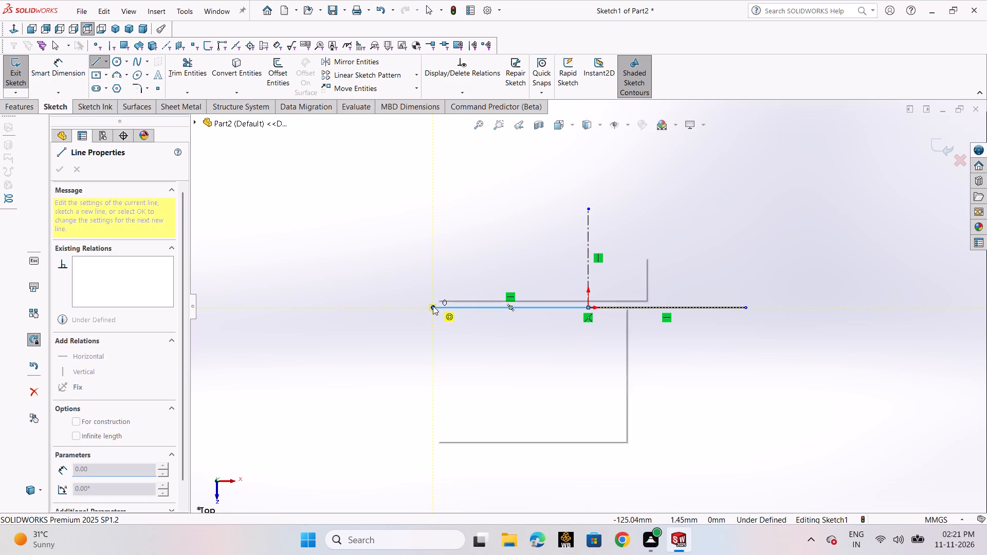
pyautogui.click(465, 311)
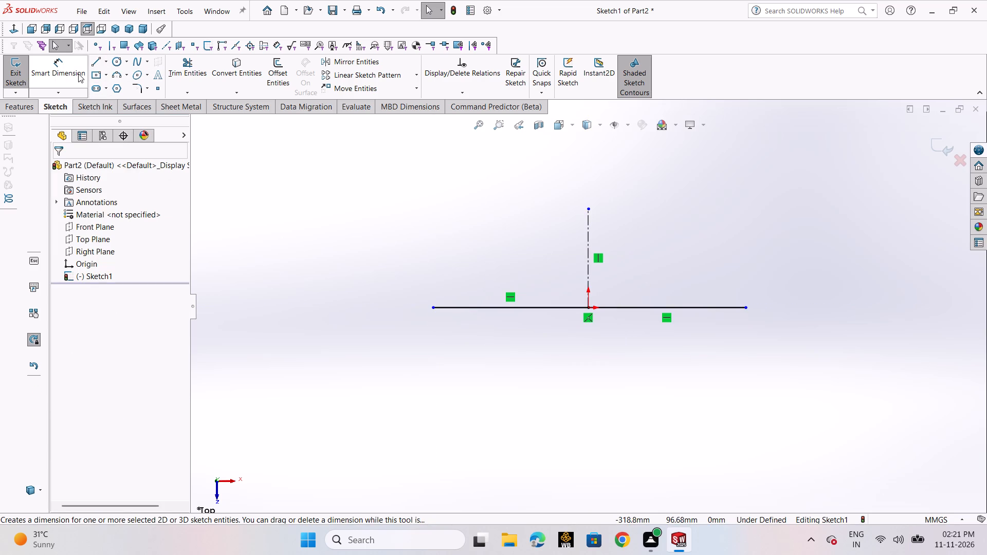
# Dimension the horizontal line on the negative X side of the origin to 50 mm.
pyautogui.click(78, 73)
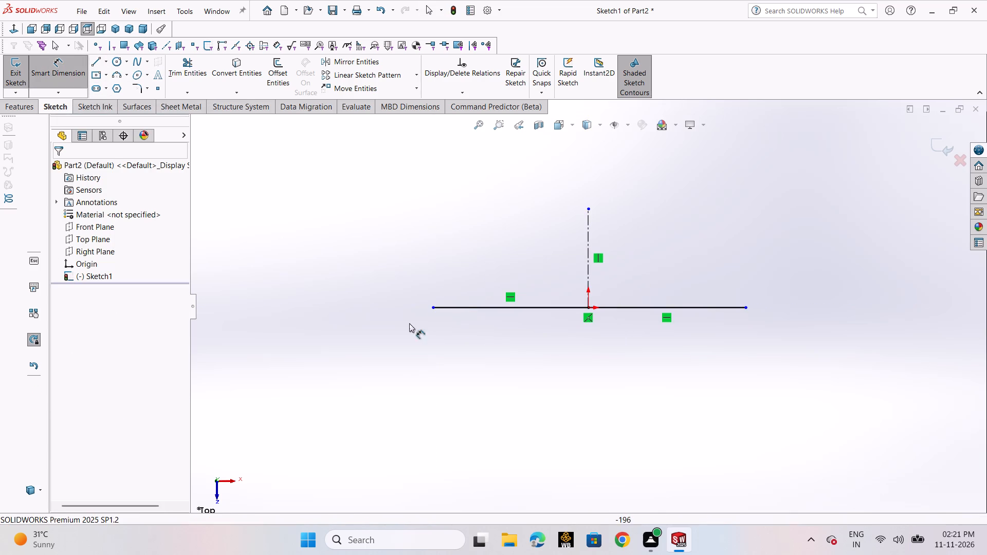
pyautogui.click(458, 307)
pyautogui.click(466, 378)
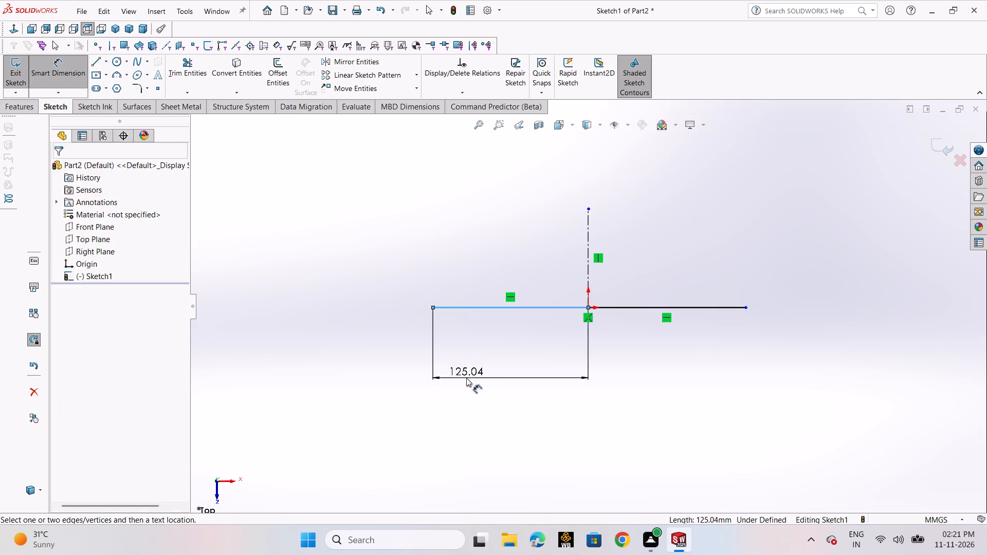
pyautogui.write('50')
pyautogui.press('Return')
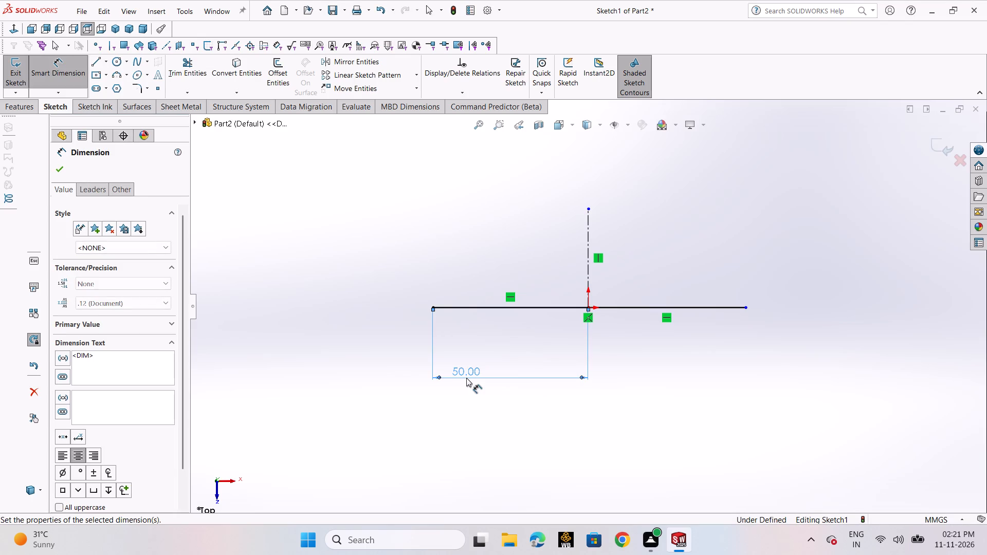
pyautogui.click(66, 170)
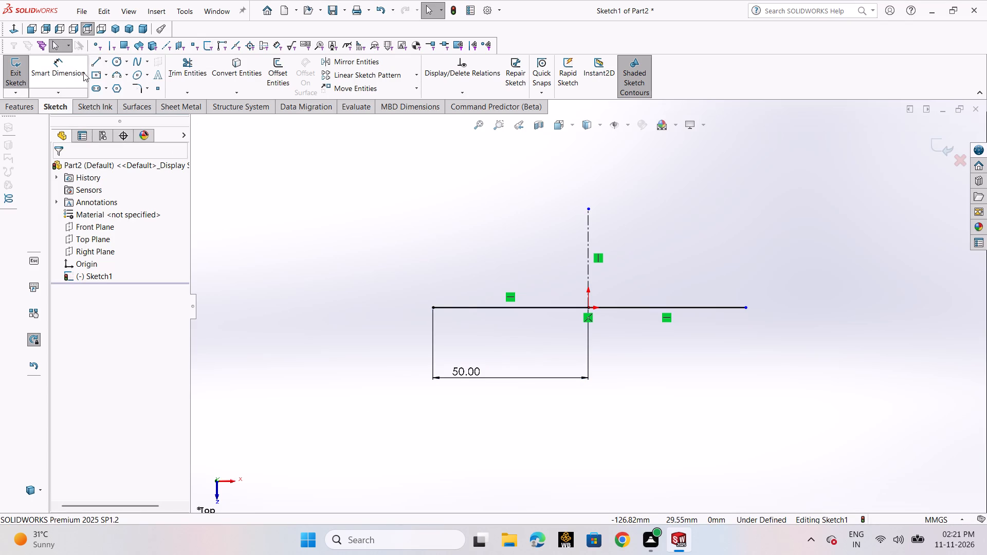
# Sketch a line slanting inward and upward at about 60° from the outer end of the 50 mm line.
pyautogui.click(95, 59)
pyautogui.click(98, 75)
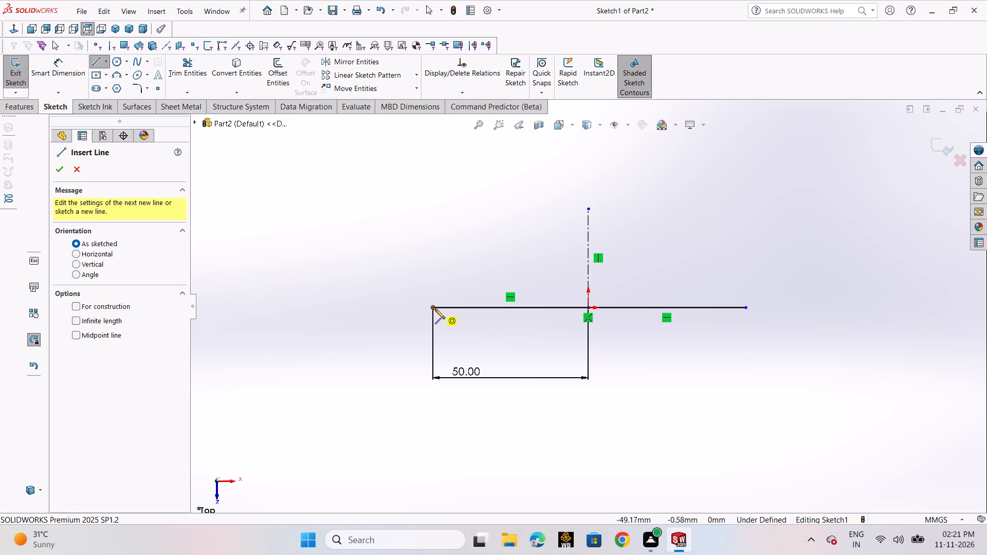
pyautogui.click(434, 307)
pyautogui.click(466, 250)
pyautogui.rightClick(466, 250)
pyautogui.click(479, 255)
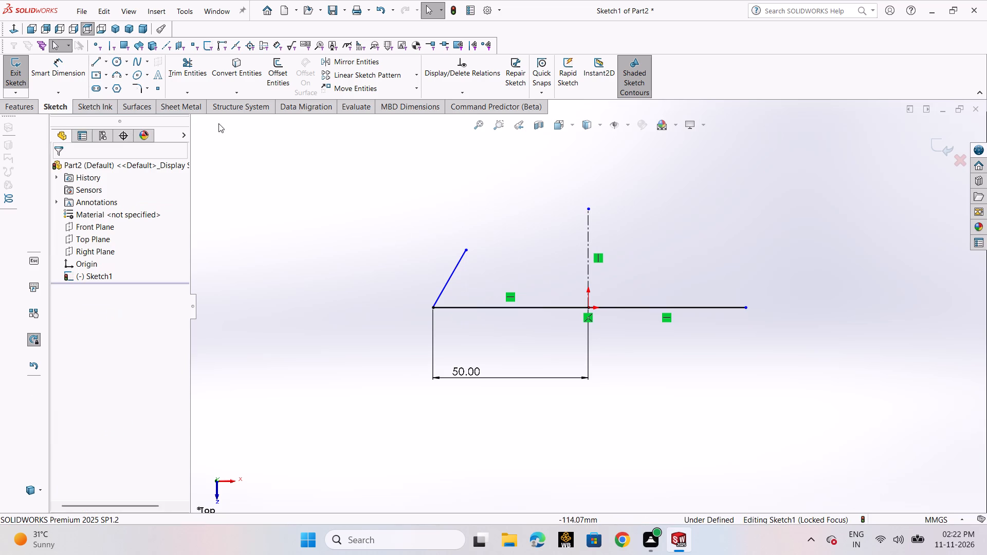
# Dimension the angle between the slanted line and the 50 mm horizontal line to 75°.
pyautogui.click(61, 75)
pyautogui.click(457, 267)
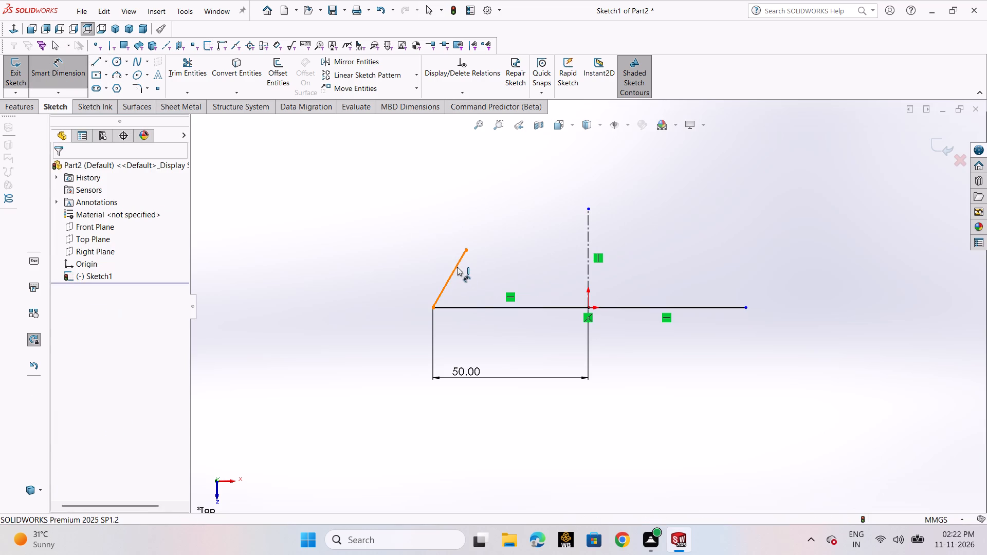
pyautogui.click(473, 306)
pyautogui.click(488, 286)
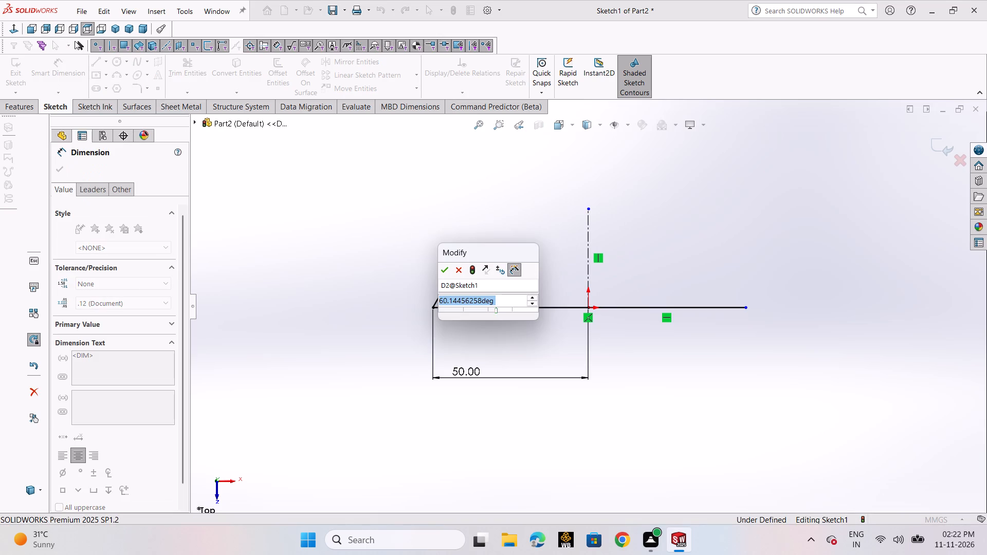
pyautogui.write('75')
pyautogui.press('Return')
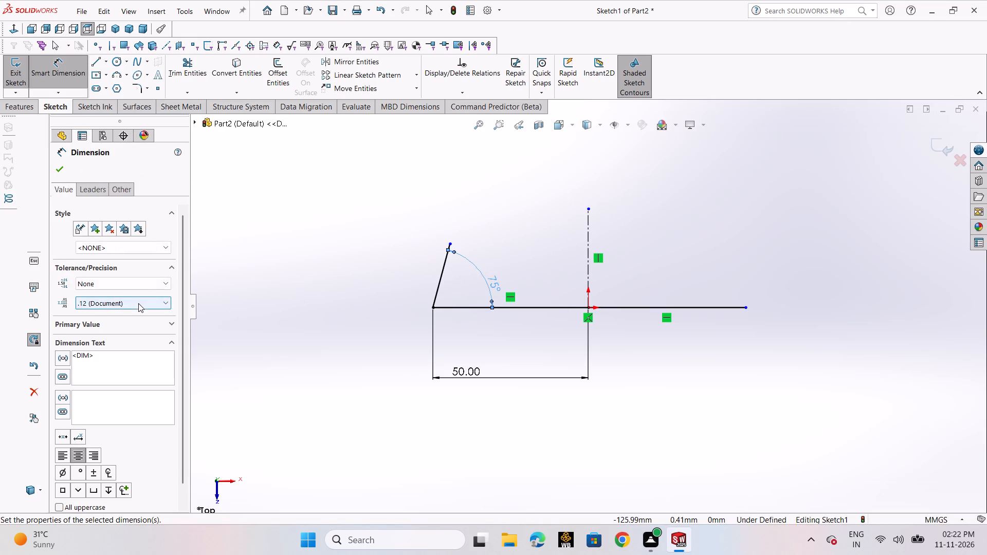
pyautogui.click(57, 171)
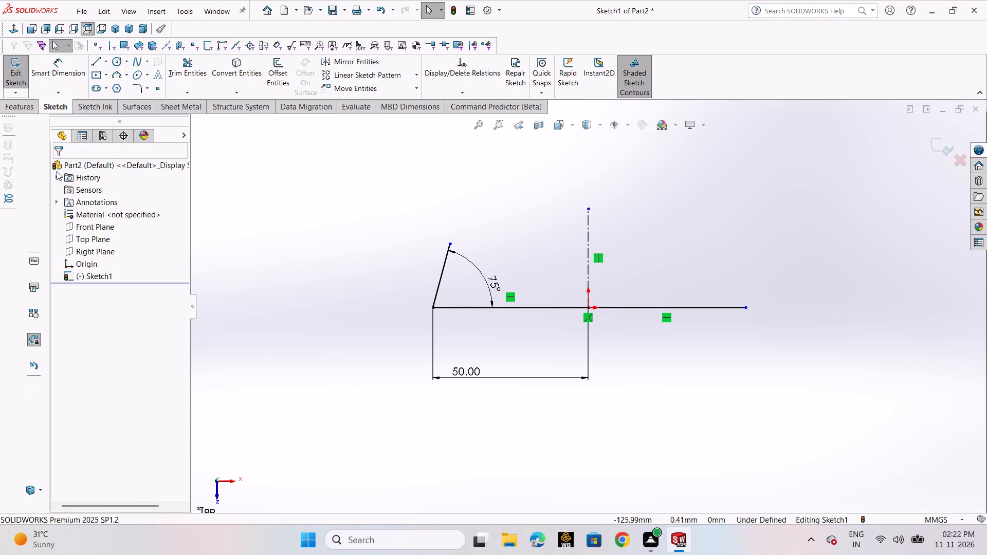
# Sketch a vertical line about 57 mm long upward from the slanted line's upper end.
pyautogui.click(94, 59)
pyautogui.click(103, 75)
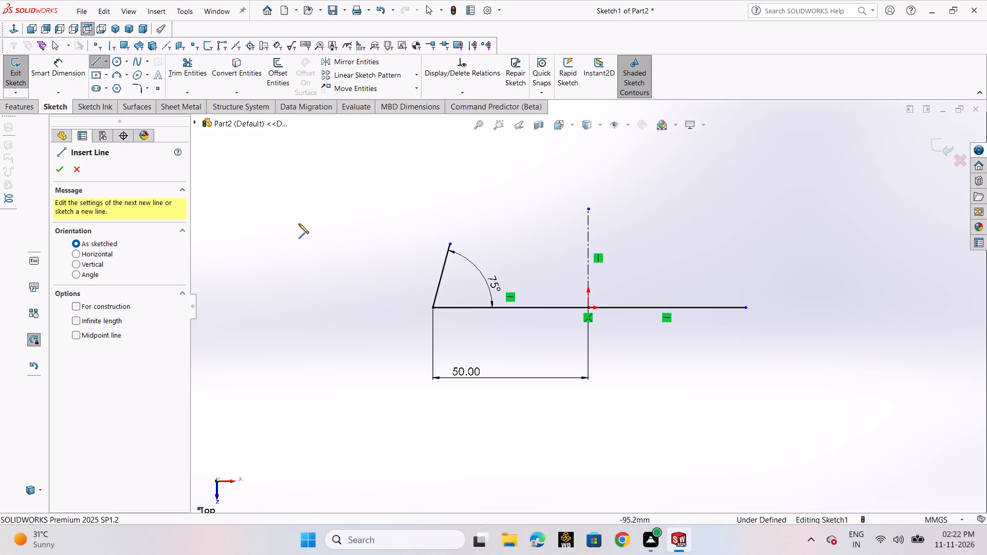
pyautogui.scroll(3, 377, 274)
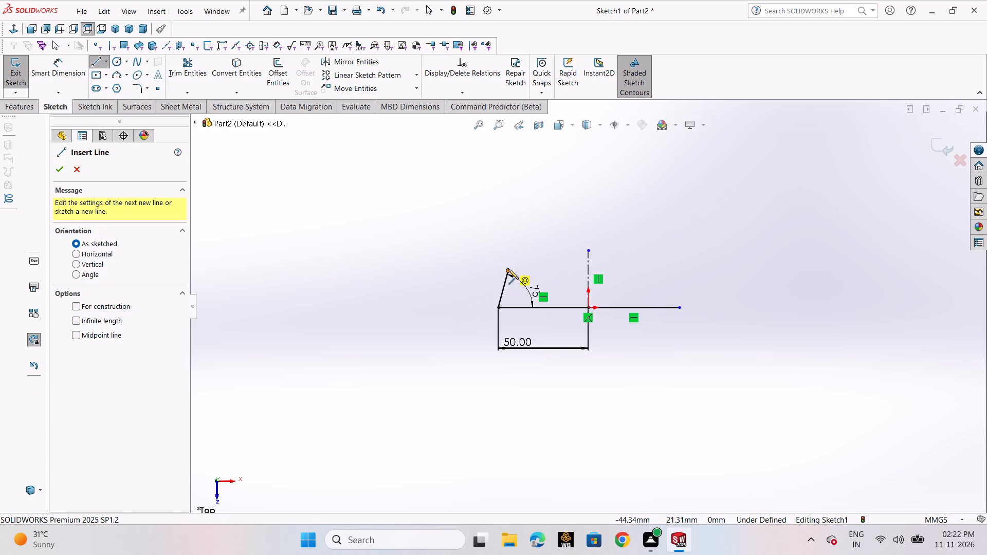
pyautogui.click(508, 269)
pyautogui.click(508, 169)
pyautogui.rightClick(508, 169)
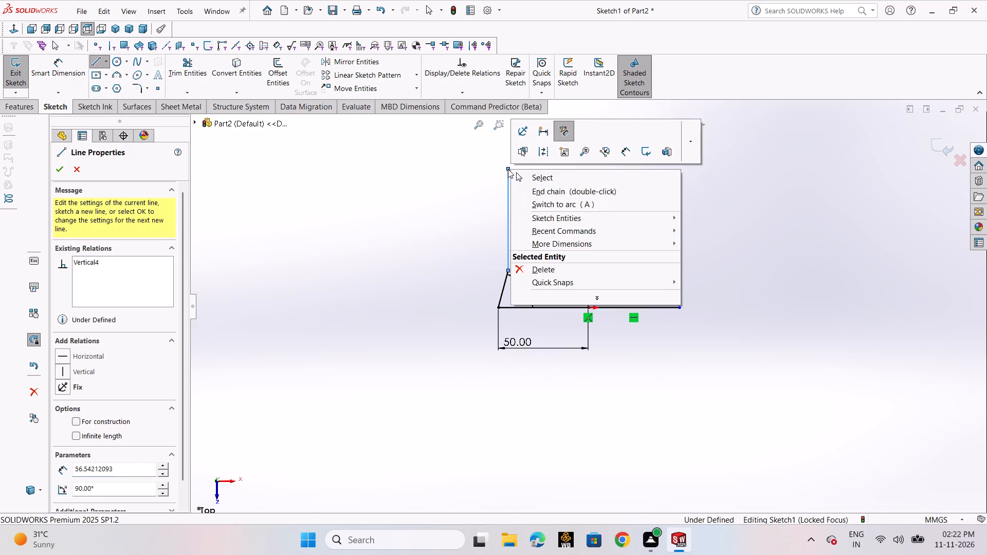
pyautogui.click(529, 172)
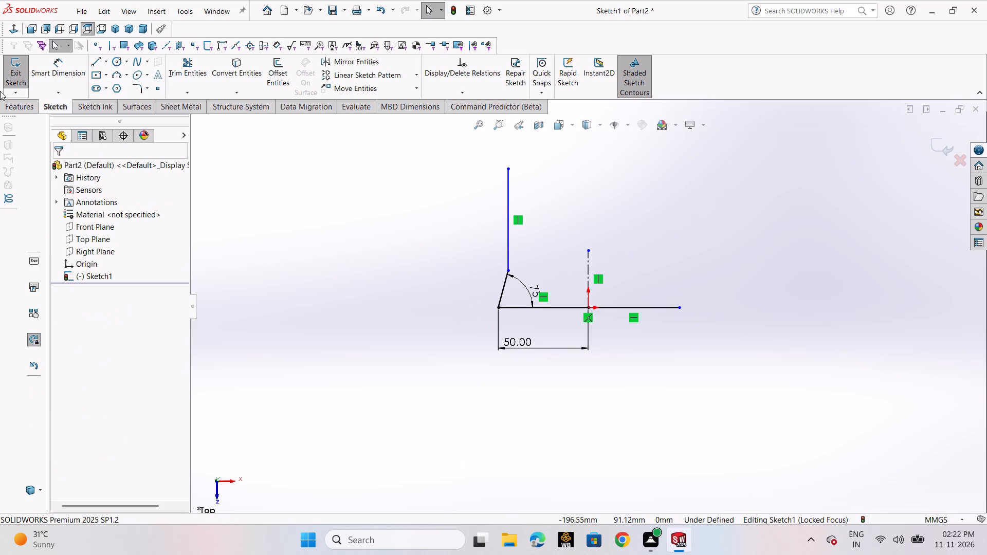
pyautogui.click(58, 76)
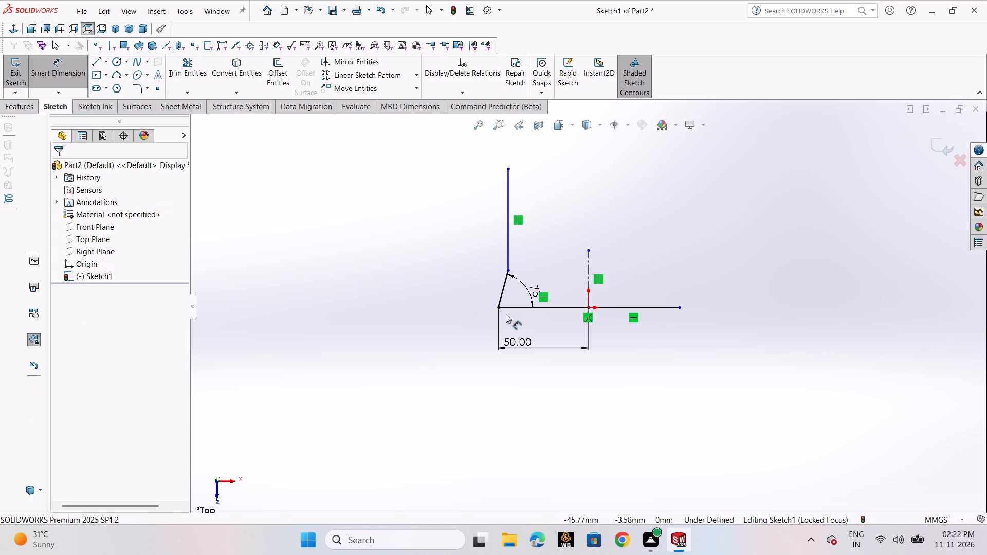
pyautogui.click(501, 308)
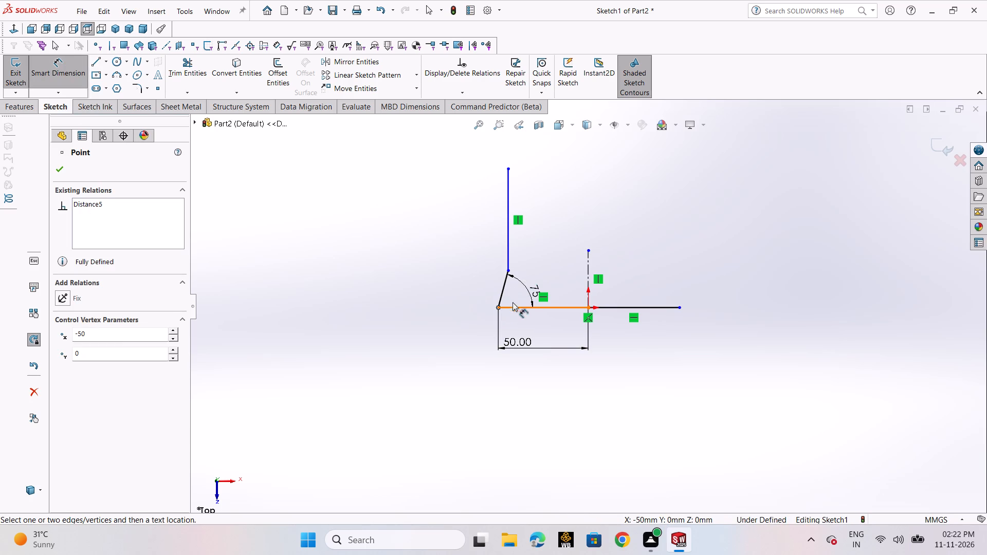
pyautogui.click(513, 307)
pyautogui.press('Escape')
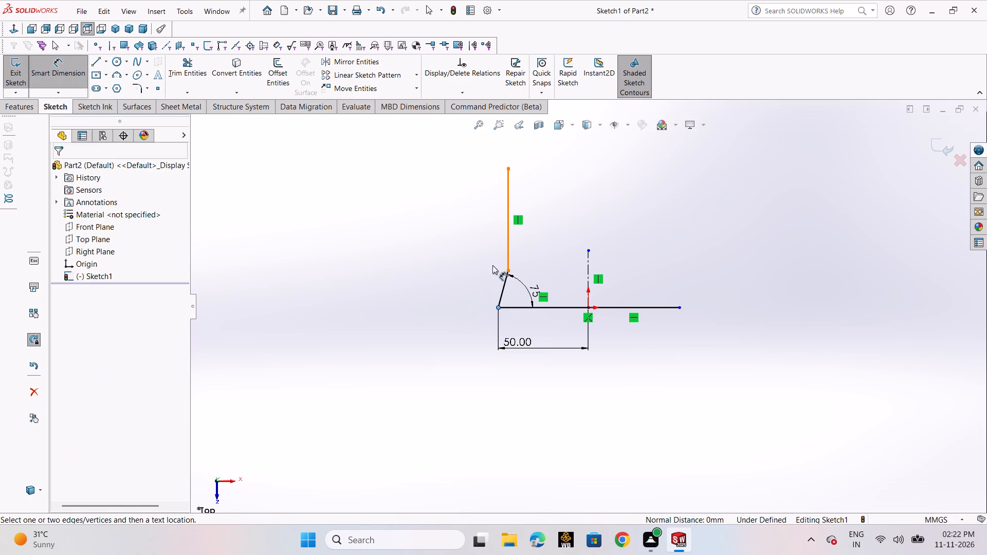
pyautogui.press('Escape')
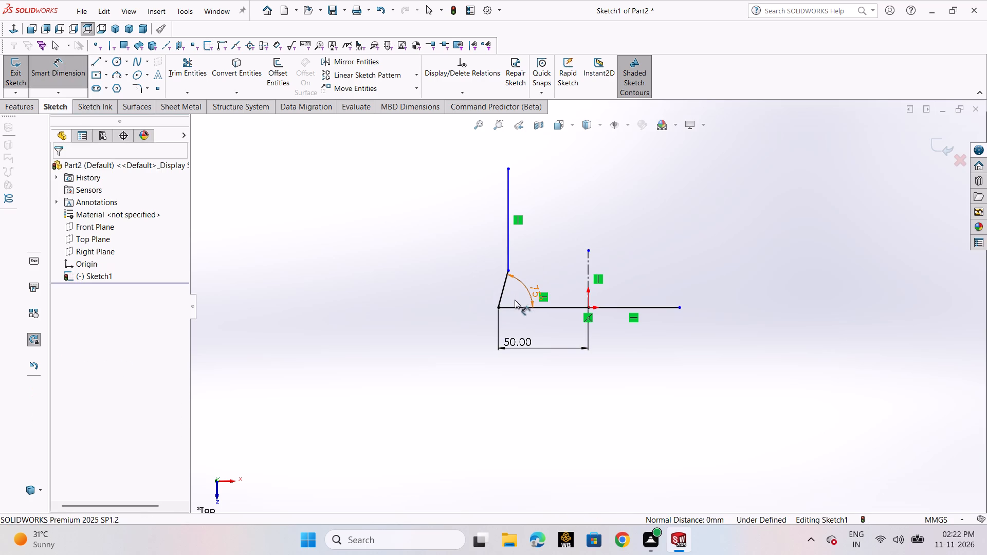
# Dimension the vertical distance from the base line to the slanted line's upper end to 50 mm.
pyautogui.click(516, 307)
pyautogui.click(508, 271)
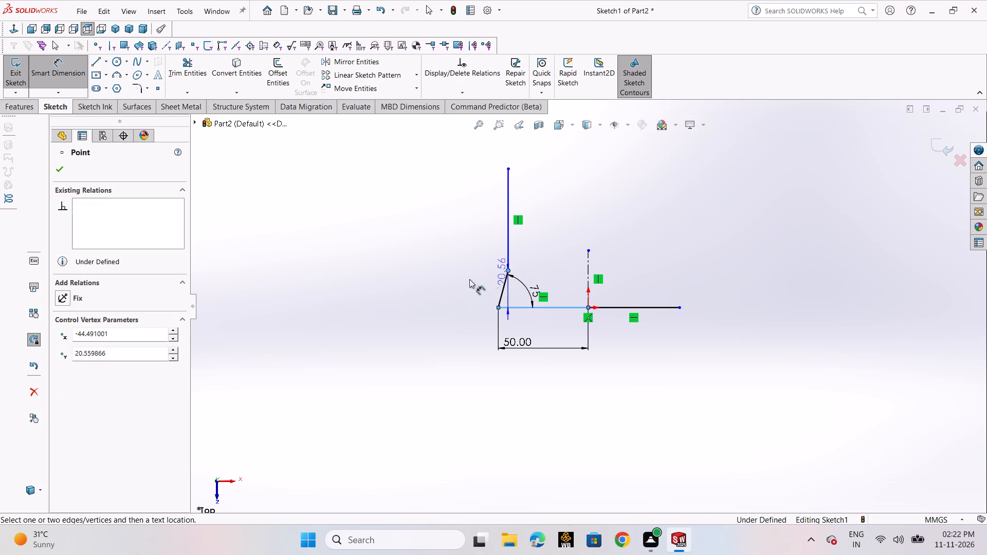
pyautogui.click(441, 282)
pyautogui.write('50')
pyautogui.press('Return')
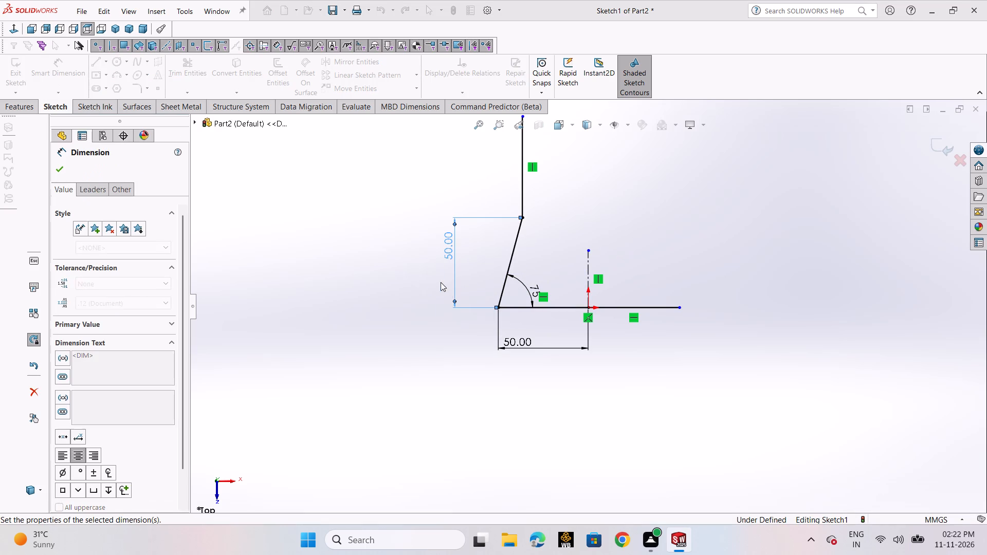
pyautogui.scroll(5, 514, 233)
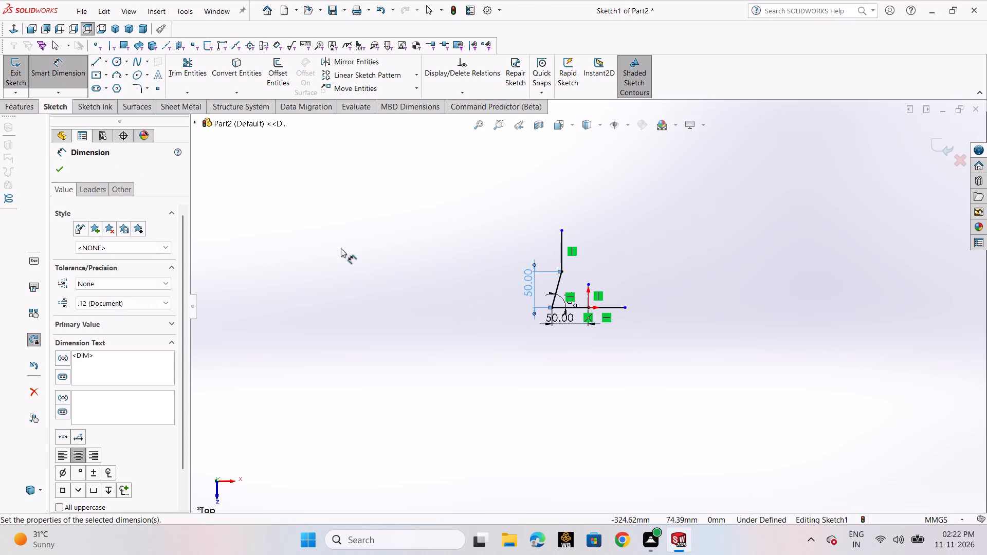
pyautogui.click(61, 170)
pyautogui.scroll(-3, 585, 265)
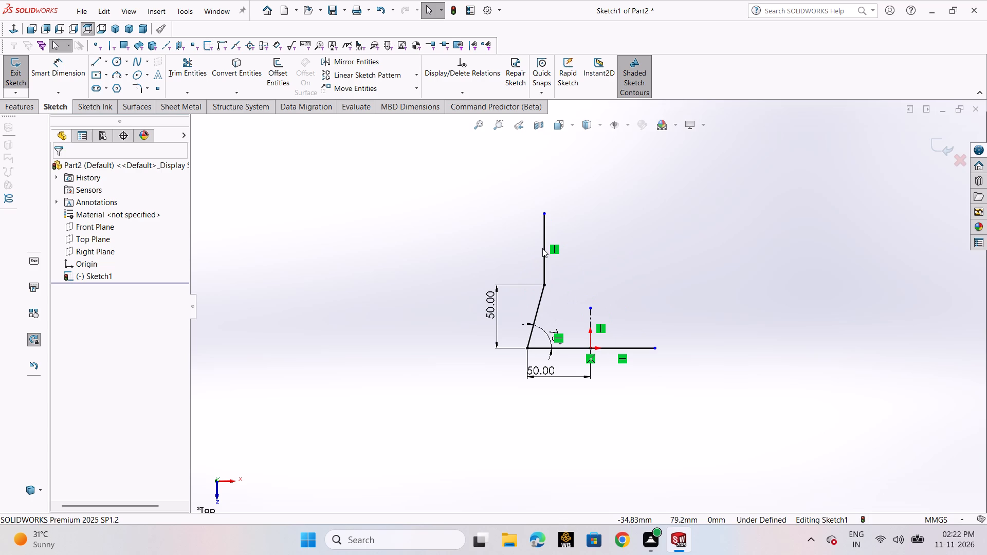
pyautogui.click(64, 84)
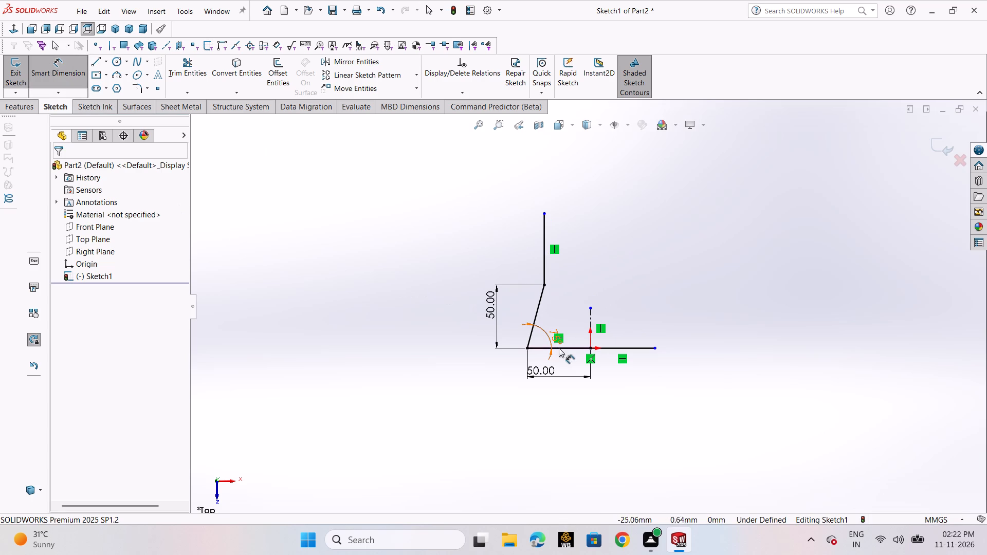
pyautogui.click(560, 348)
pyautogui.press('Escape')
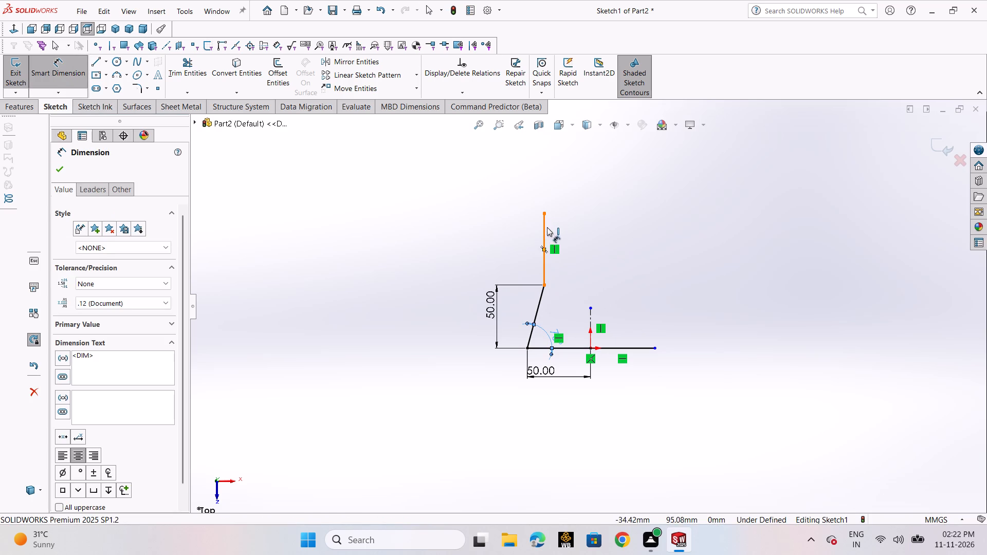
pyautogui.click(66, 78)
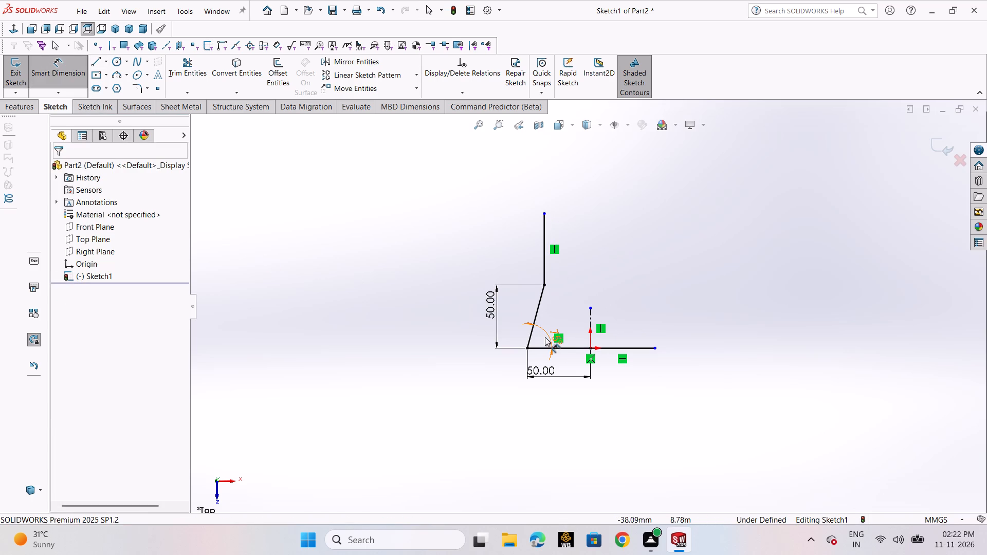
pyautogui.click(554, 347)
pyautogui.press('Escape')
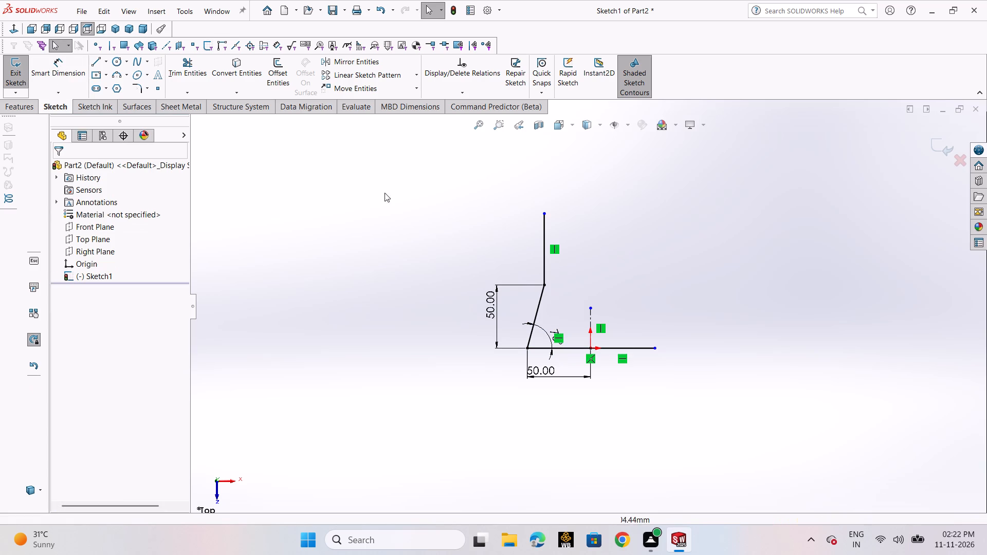
# Dimension the height from the 50 mm base line to the vertical line's upper end to 115 mm.
pyautogui.click(69, 78)
pyautogui.click(568, 347)
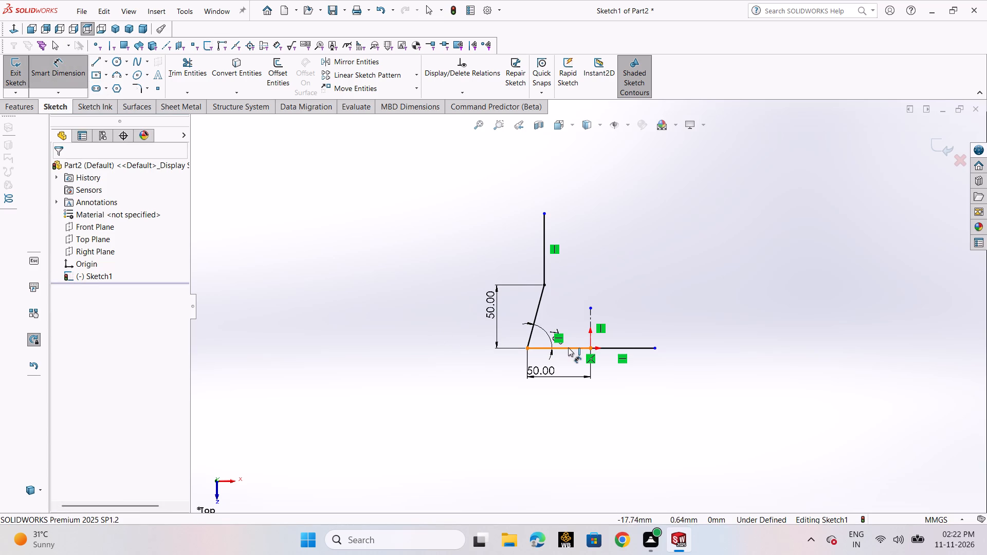
pyautogui.click(543, 213)
pyautogui.click(406, 261)
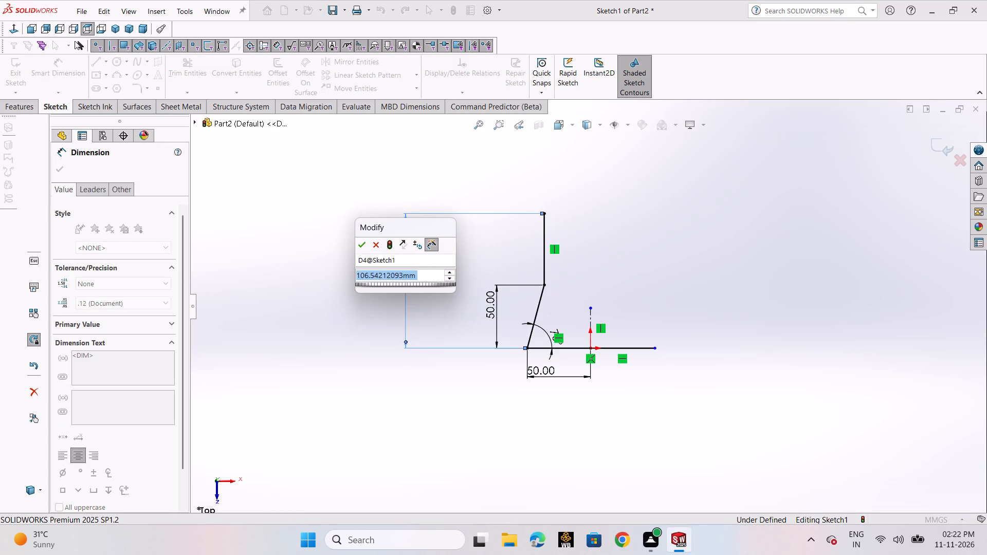
pyautogui.write('115')
pyautogui.press('Return')
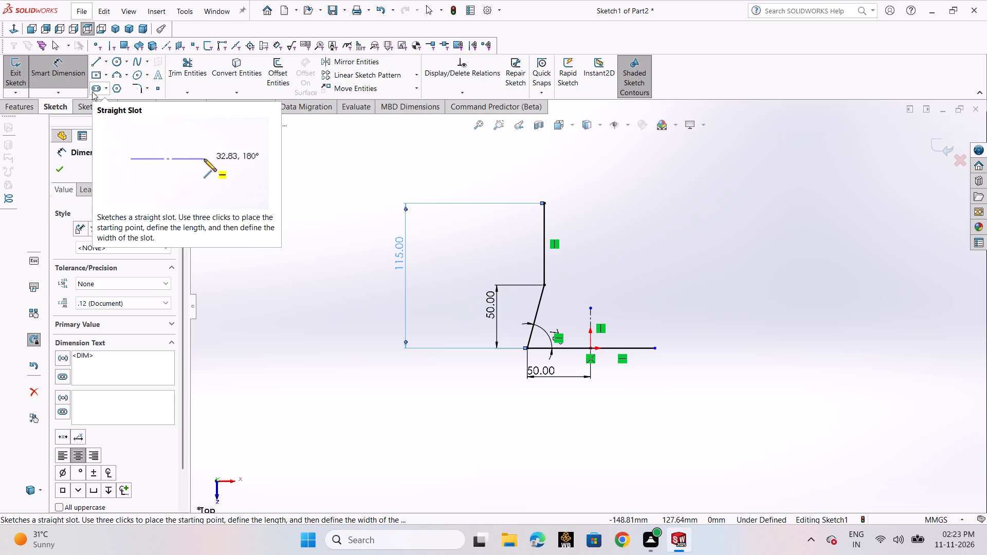
# Sketch a horizontal line about 32 mm long from the vertical line's upper end toward the centerline.
pyautogui.click(93, 66)
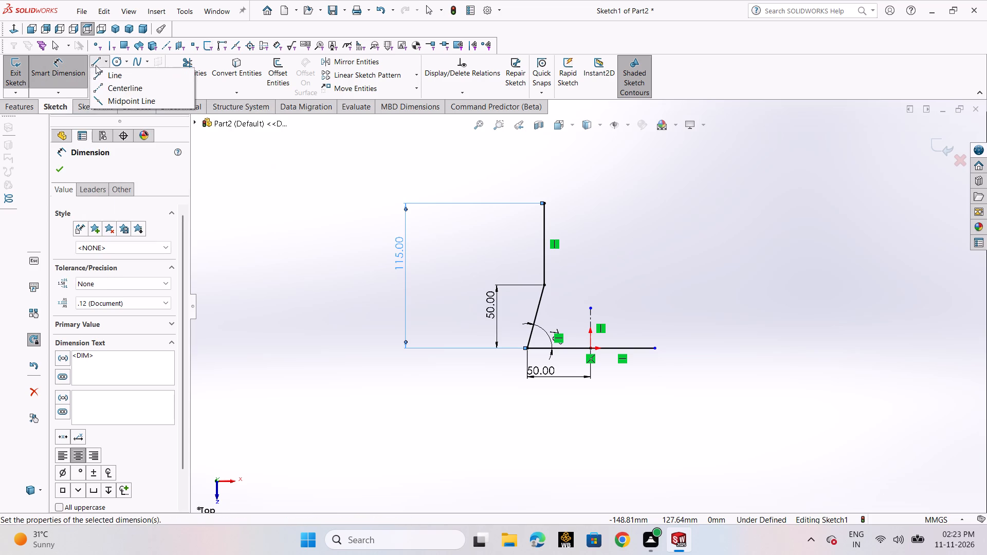
pyautogui.click(97, 70)
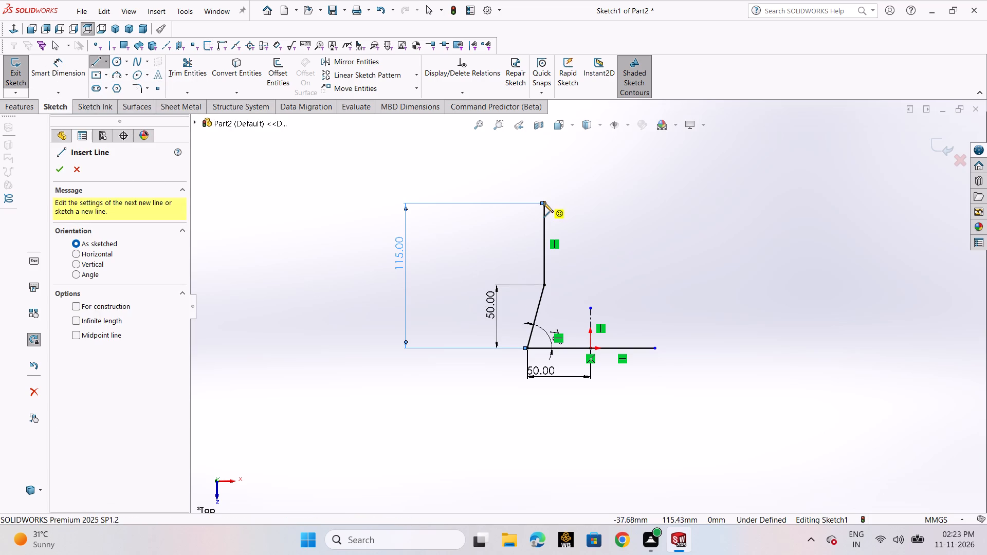
pyautogui.click(543, 202)
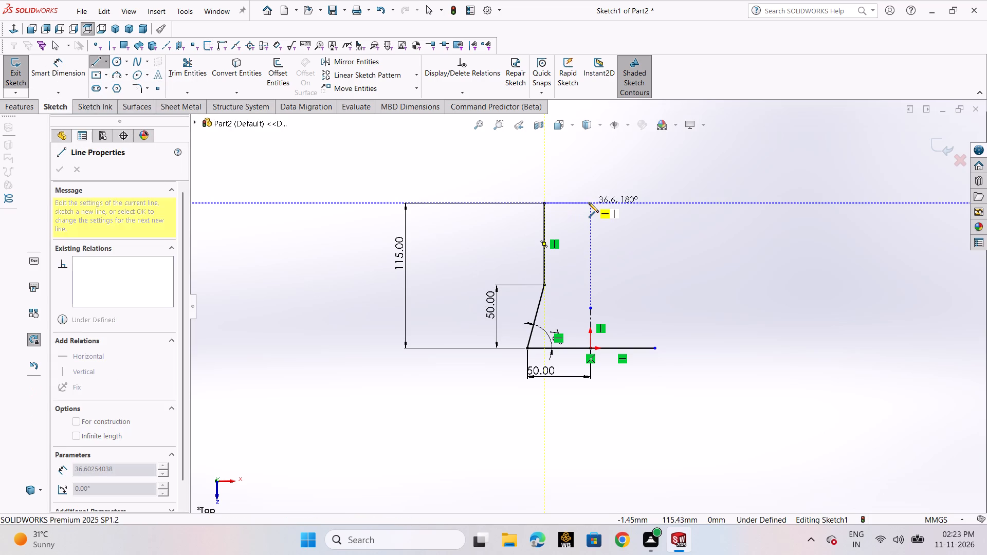
pyautogui.click(585, 203)
pyautogui.rightClick(585, 203)
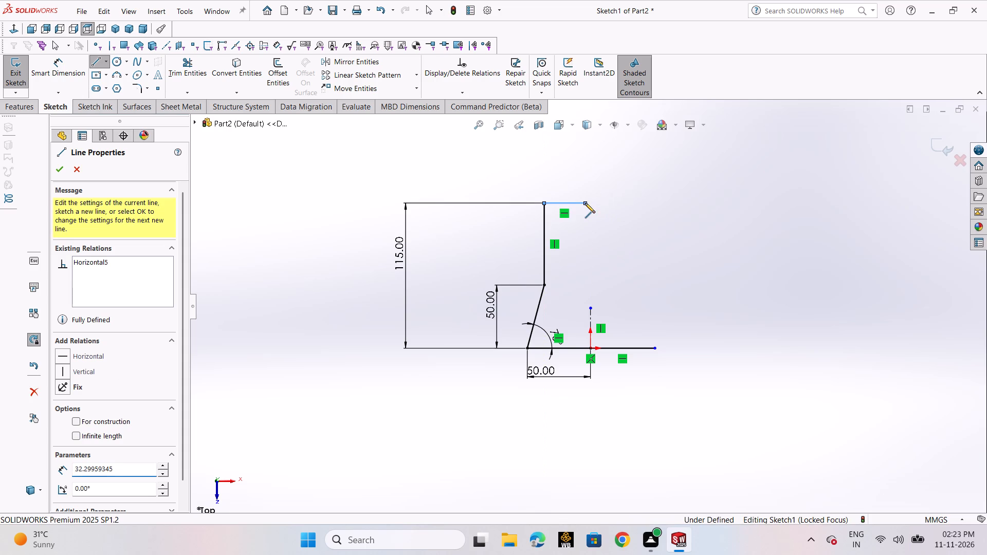
pyautogui.click(594, 209)
# Dimension the top horizontal line's length to 75/2 (37.50 mm).
pyautogui.click(64, 67)
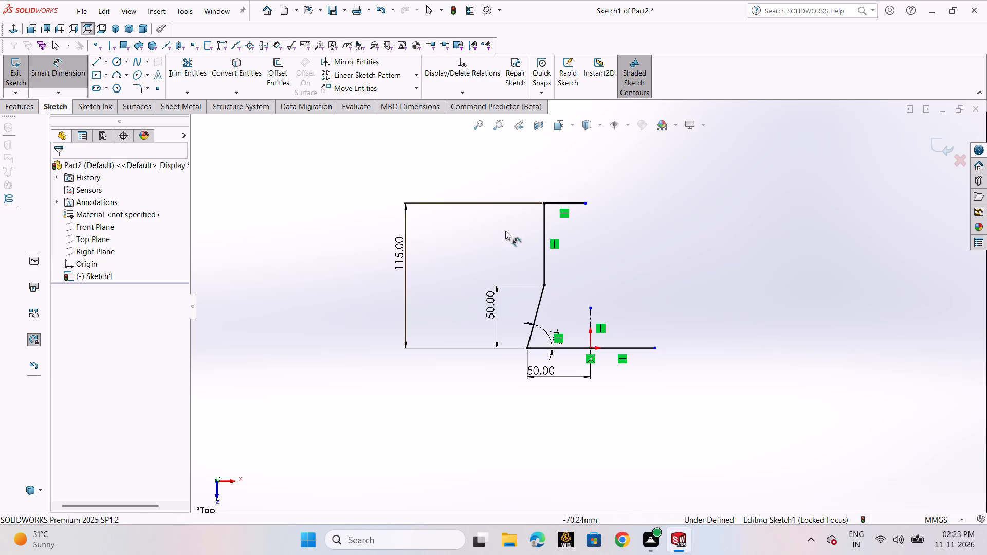
pyautogui.click(562, 205)
pyautogui.click(561, 152)
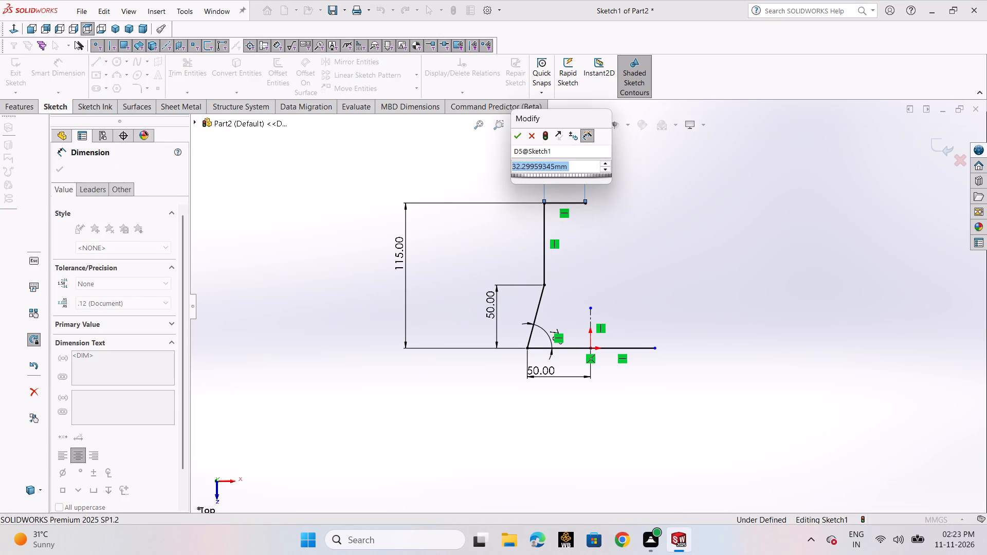
pyautogui.write('75/2')
pyautogui.press('Return')
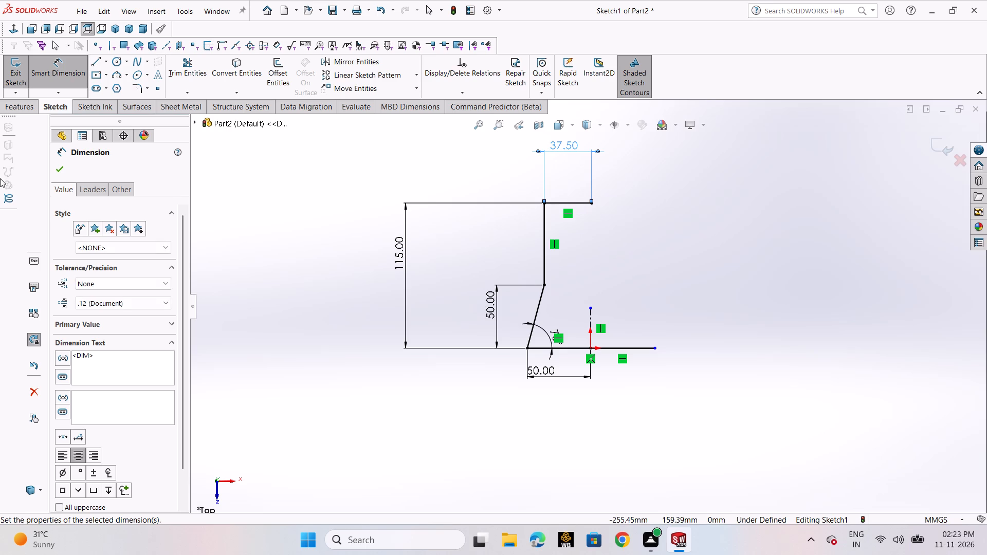
pyautogui.click(62, 174)
# Sketch a line about 115 mm long from the top line's inner end down to the origin, closing the profile.
pyautogui.click(96, 67)
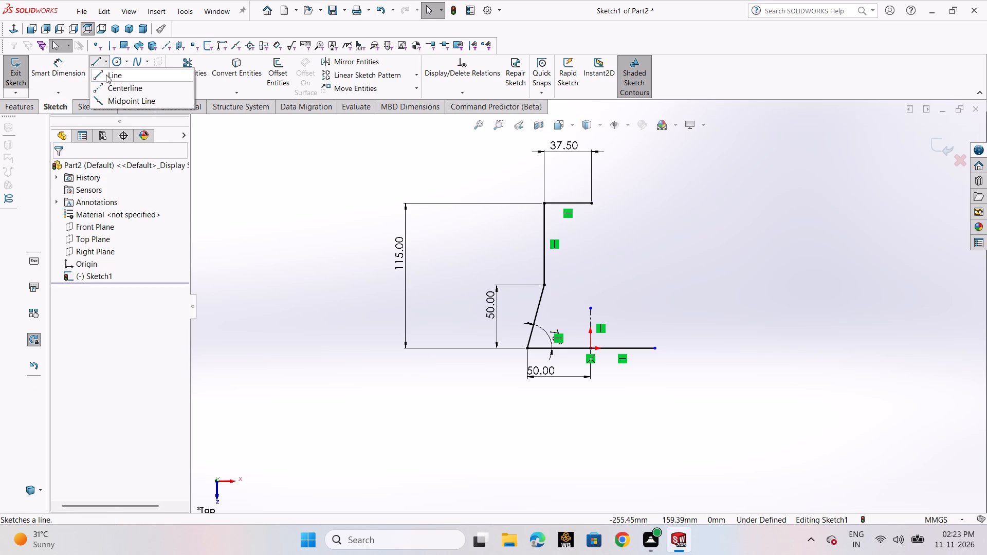
pyautogui.click(106, 75)
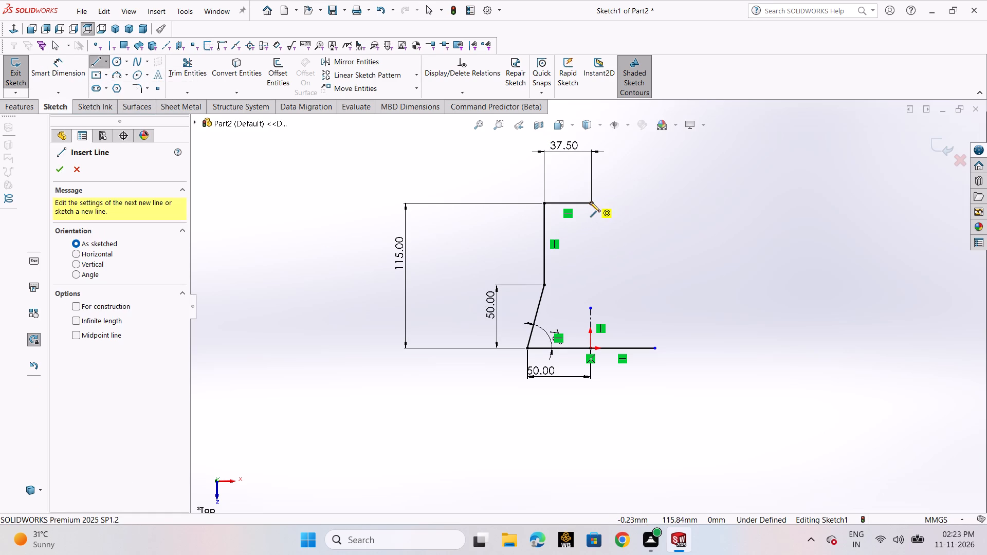
pyautogui.click(590, 202)
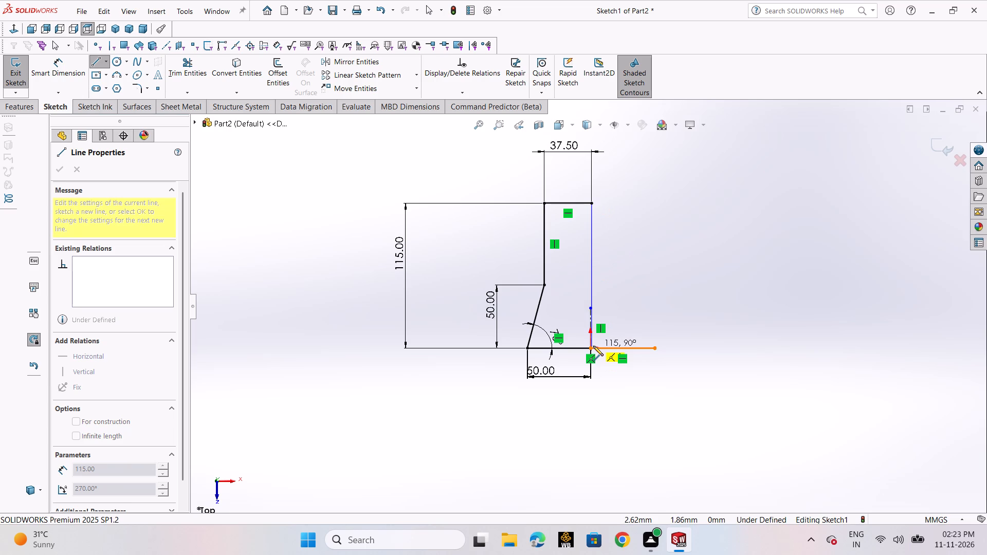
pyautogui.rightClick(590, 347)
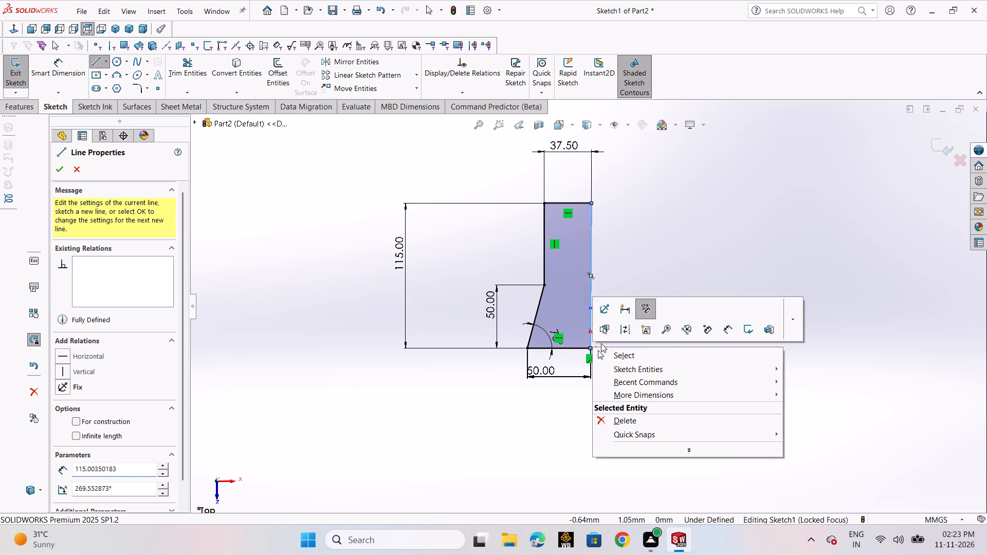
pyautogui.click(613, 351)
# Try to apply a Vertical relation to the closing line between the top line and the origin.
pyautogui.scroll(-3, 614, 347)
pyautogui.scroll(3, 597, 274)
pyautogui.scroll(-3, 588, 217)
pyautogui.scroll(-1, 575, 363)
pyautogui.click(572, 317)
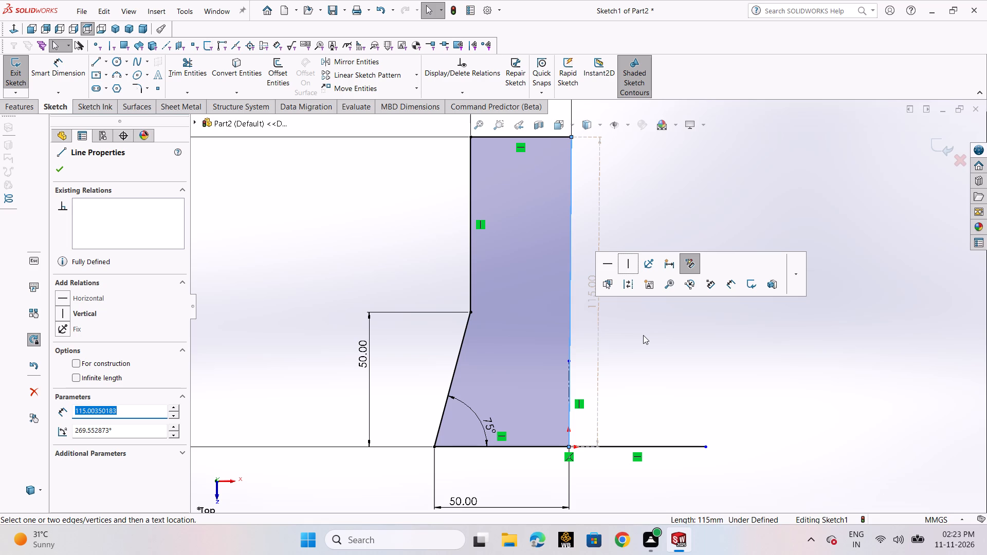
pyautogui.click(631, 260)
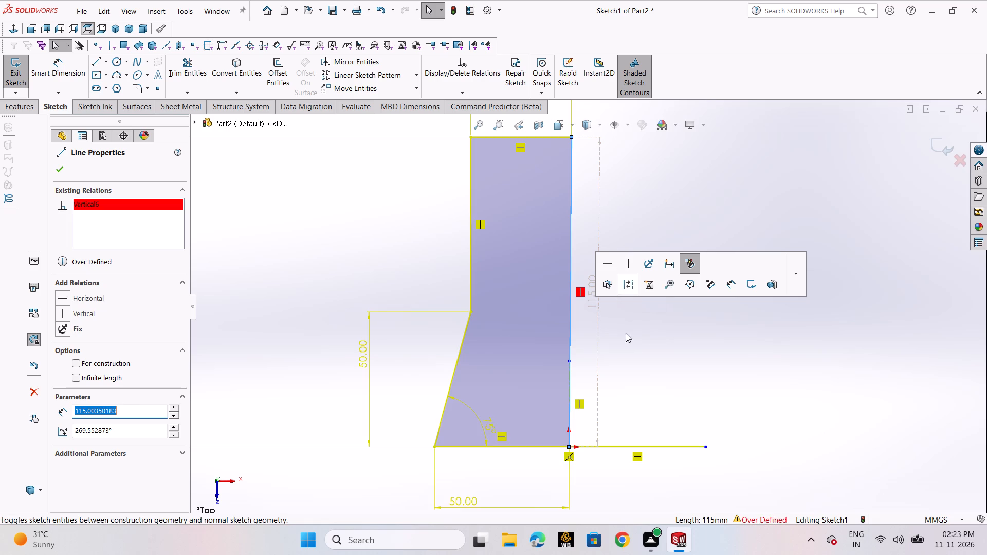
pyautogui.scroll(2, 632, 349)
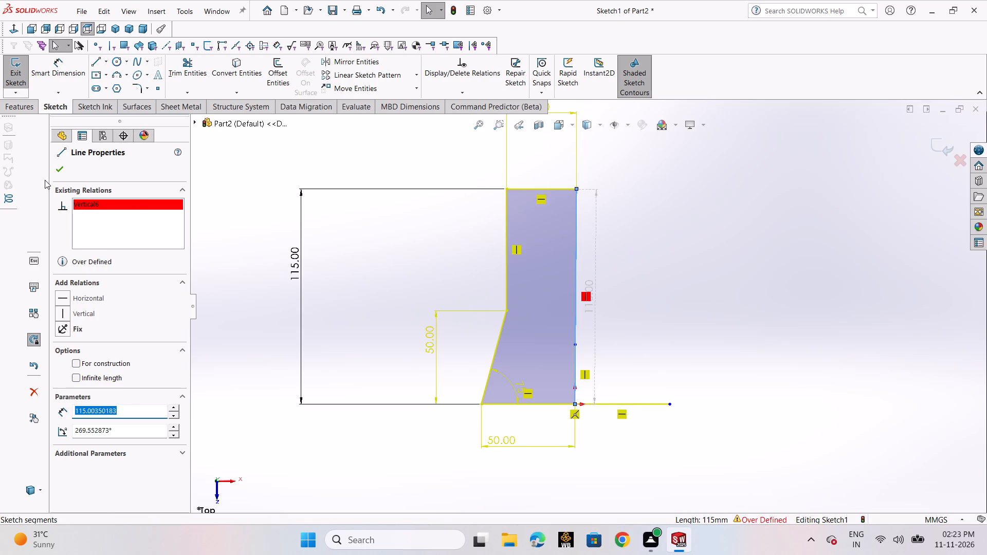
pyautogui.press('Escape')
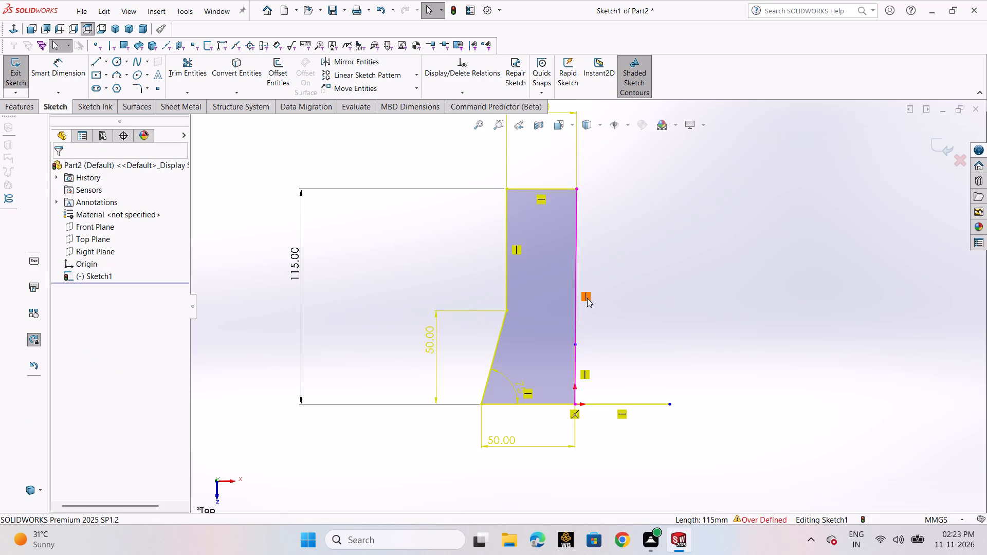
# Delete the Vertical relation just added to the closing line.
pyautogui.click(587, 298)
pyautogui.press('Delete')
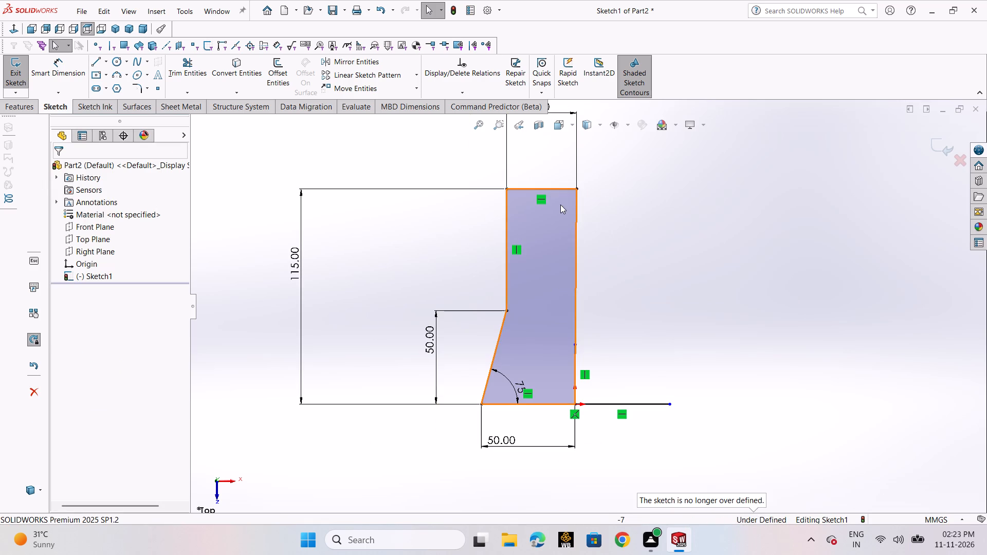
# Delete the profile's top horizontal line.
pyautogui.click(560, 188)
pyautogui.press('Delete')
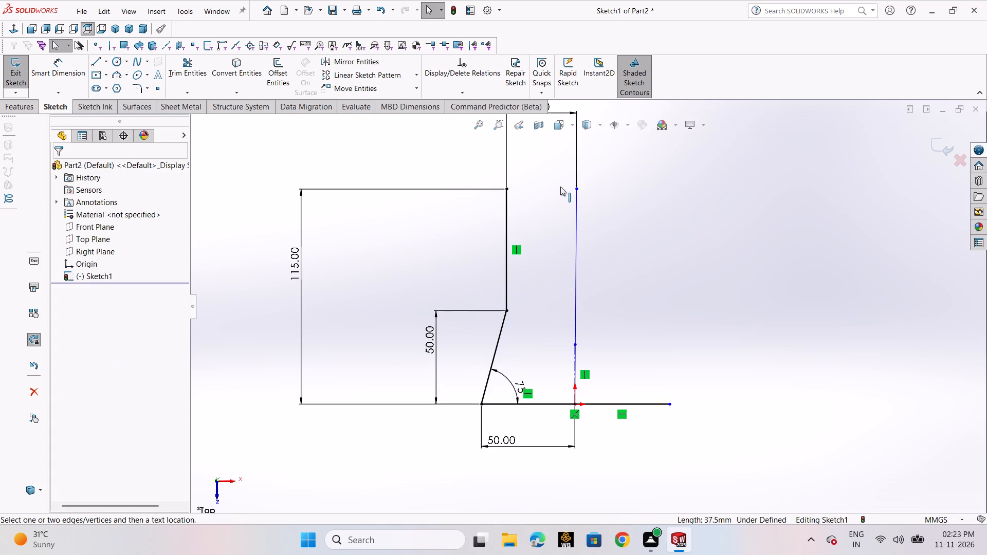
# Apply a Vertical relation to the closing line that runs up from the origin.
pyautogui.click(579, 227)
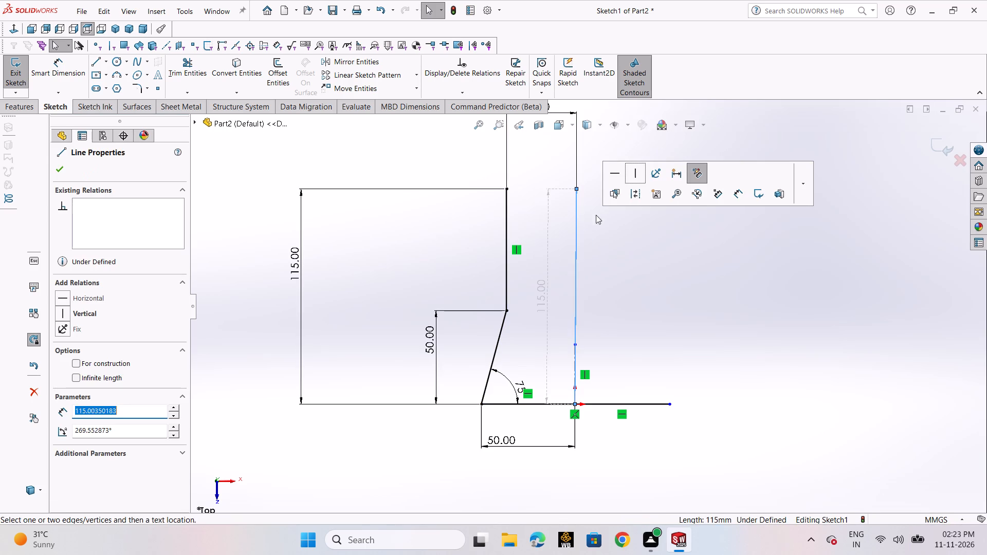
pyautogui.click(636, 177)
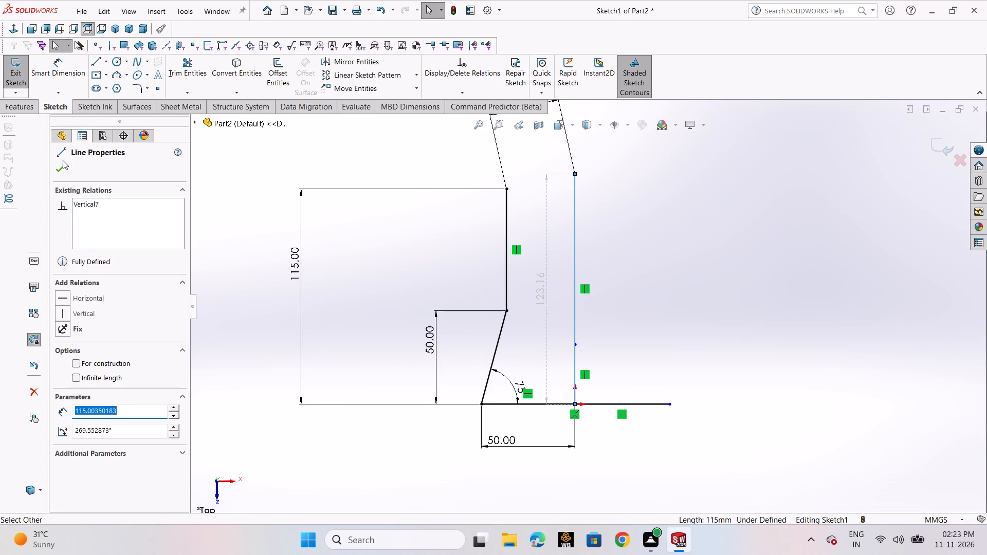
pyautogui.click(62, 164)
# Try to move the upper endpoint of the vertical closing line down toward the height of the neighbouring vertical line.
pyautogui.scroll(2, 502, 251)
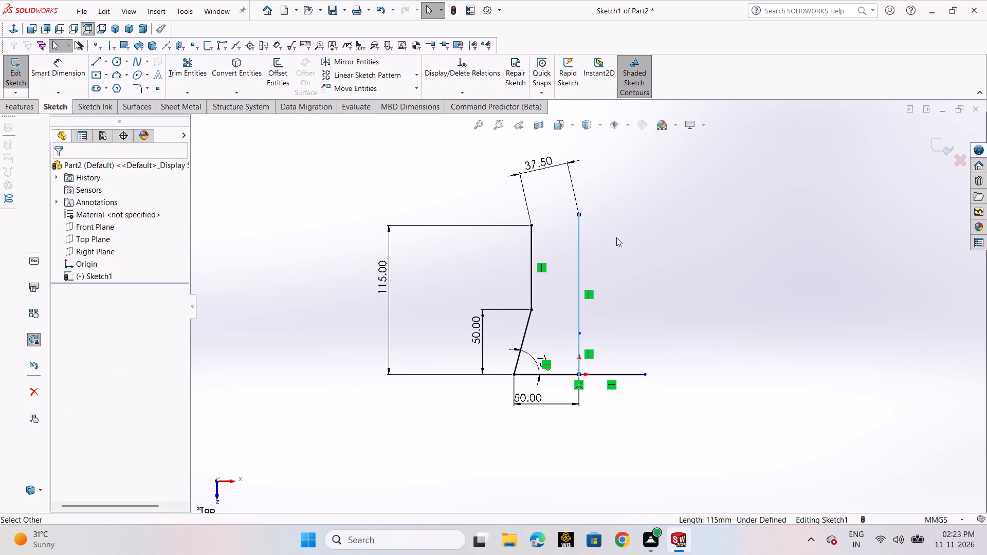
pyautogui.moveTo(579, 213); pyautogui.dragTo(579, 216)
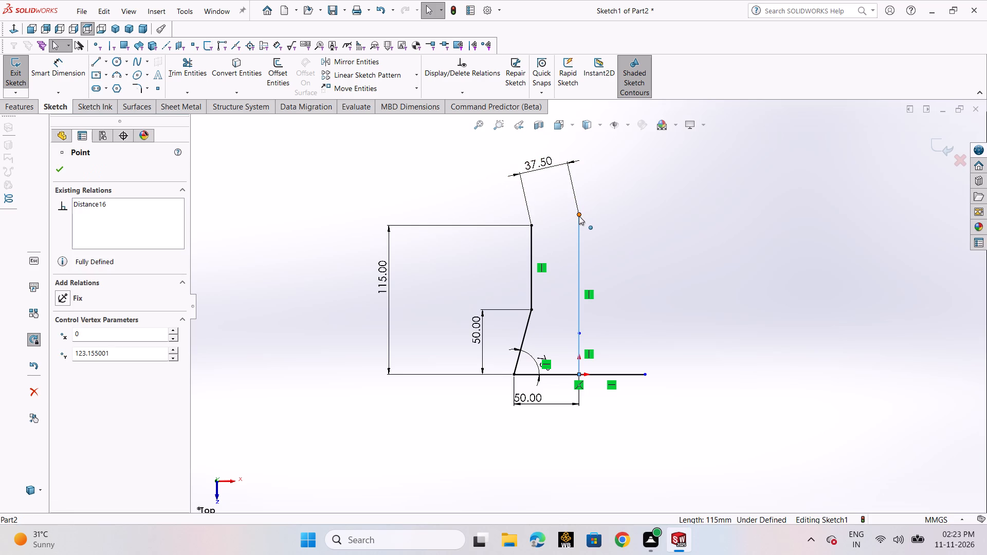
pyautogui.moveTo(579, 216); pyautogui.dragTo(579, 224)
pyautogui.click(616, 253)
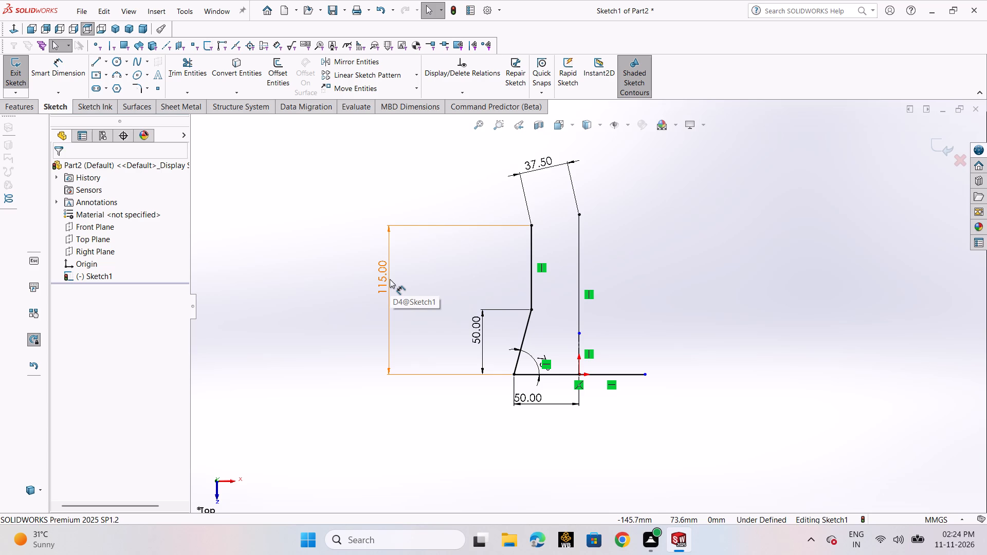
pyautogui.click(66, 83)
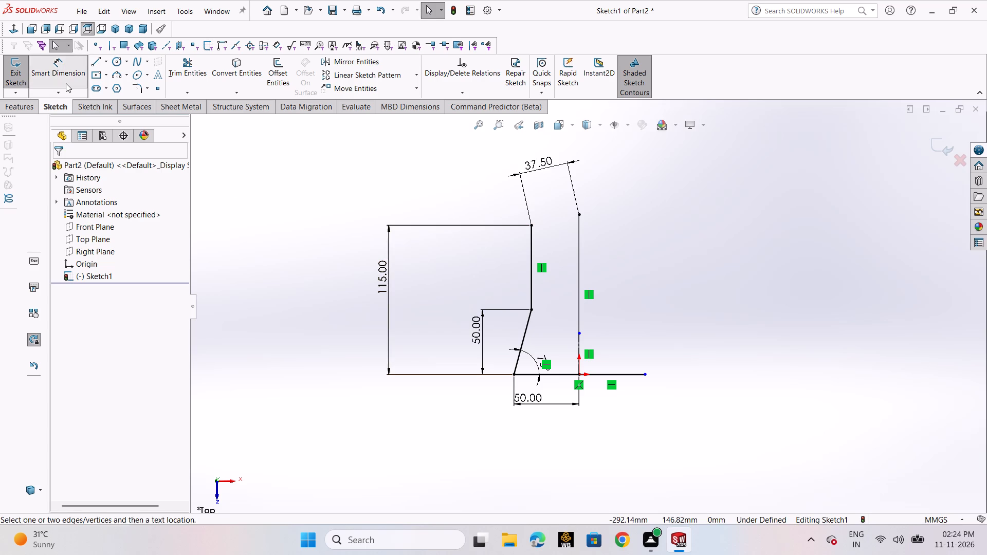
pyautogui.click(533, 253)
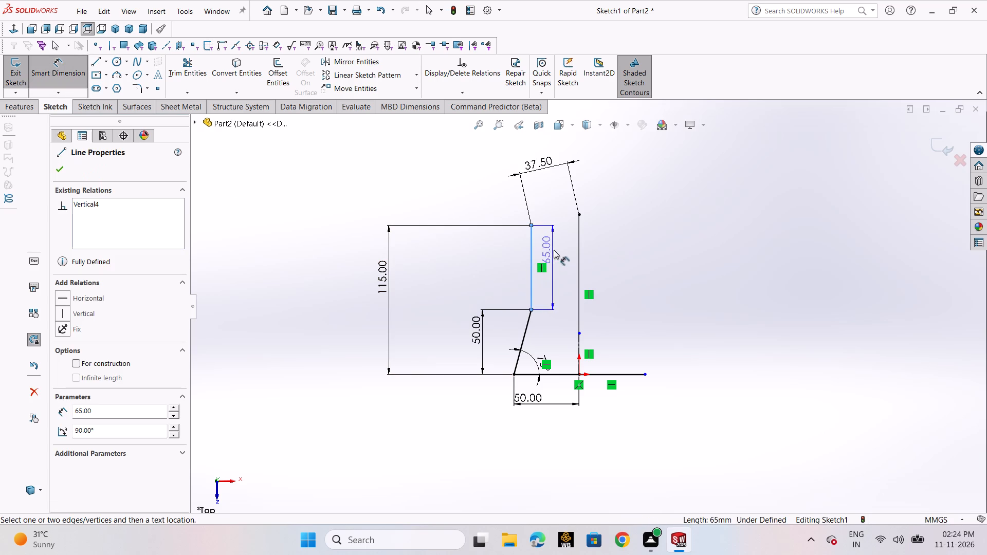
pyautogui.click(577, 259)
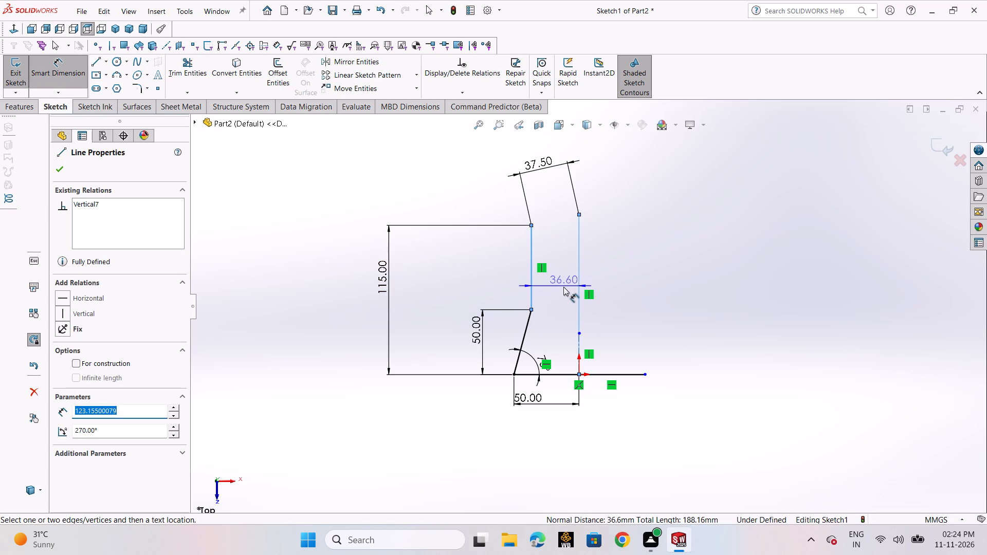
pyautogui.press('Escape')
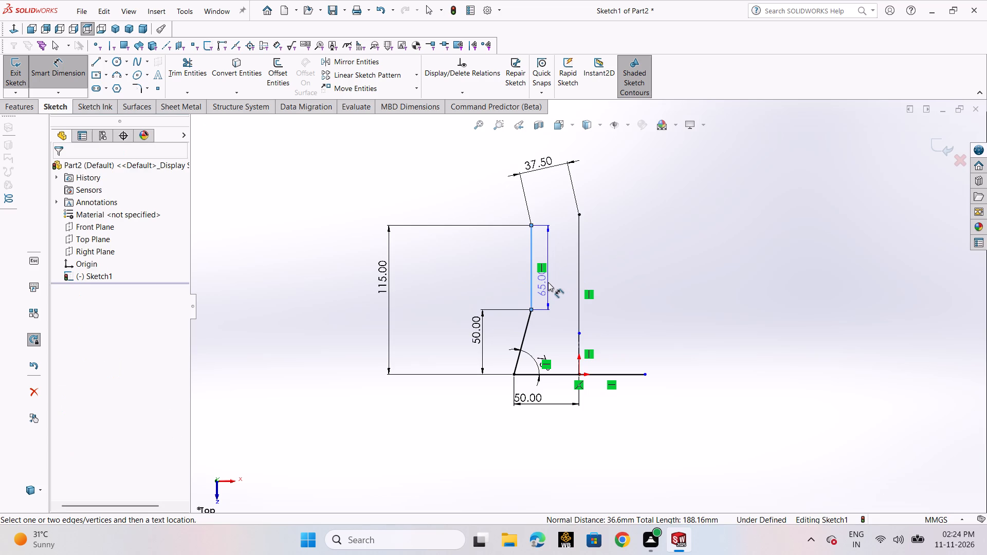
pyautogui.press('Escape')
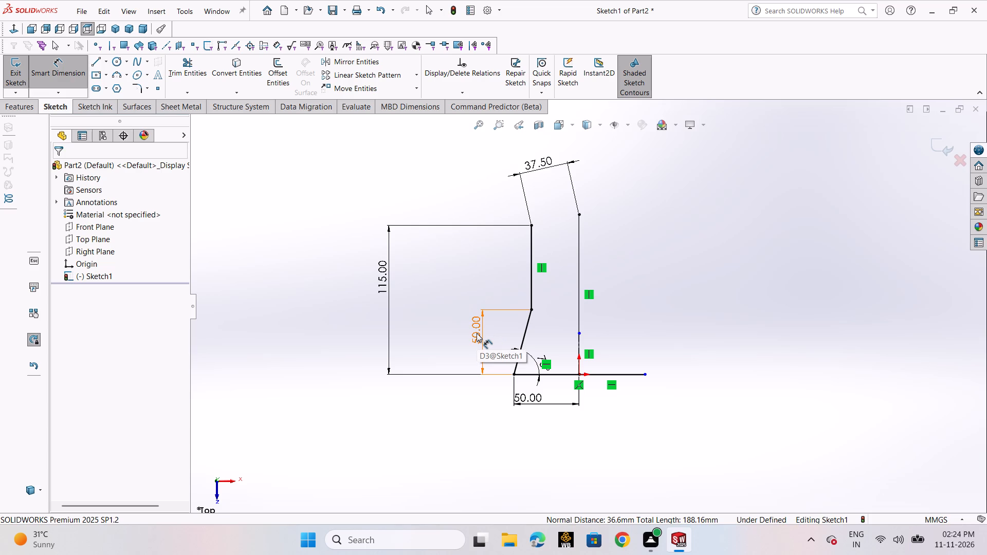
# Delete all the lines and dimensions of the profile, leaving the sketch empty.
pyautogui.scroll(2, 572, 278)
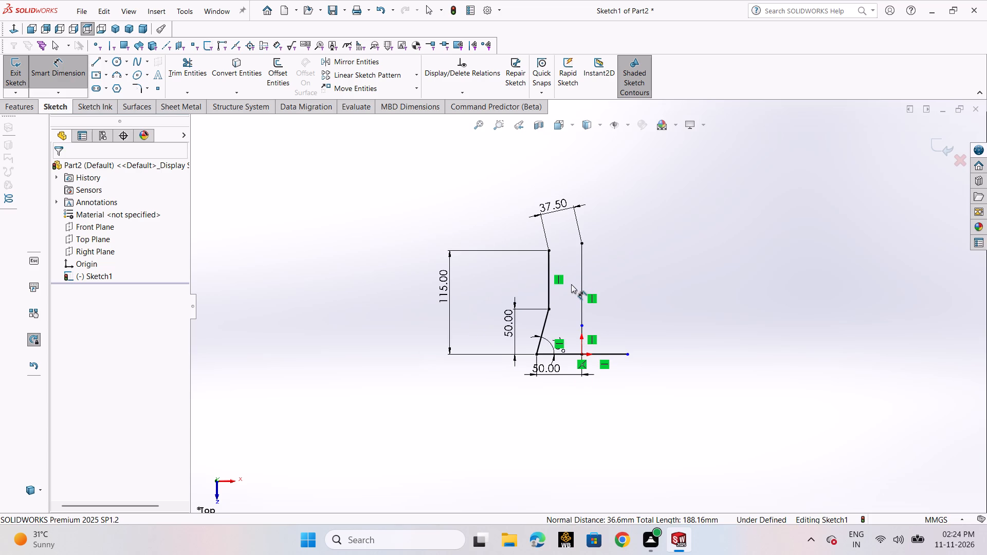
pyautogui.scroll(1, 572, 280)
pyautogui.moveTo(642, 390); pyautogui.dragTo(480, 243)
pyautogui.press('Escape')
pyautogui.moveTo(400, 179); pyautogui.dragTo(725, 409)
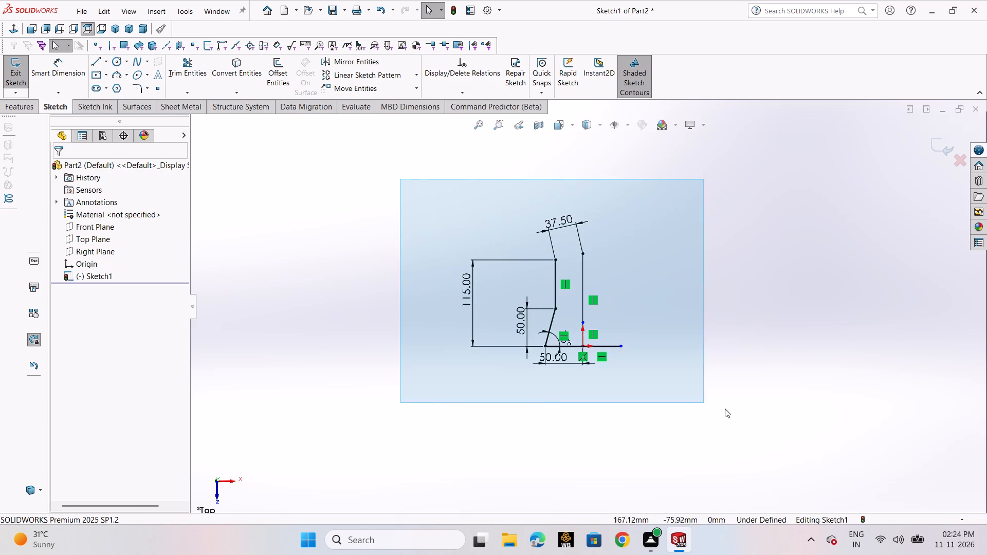
pyautogui.moveTo(725, 409); pyautogui.dragTo(729, 410)
pyautogui.press('Delete')
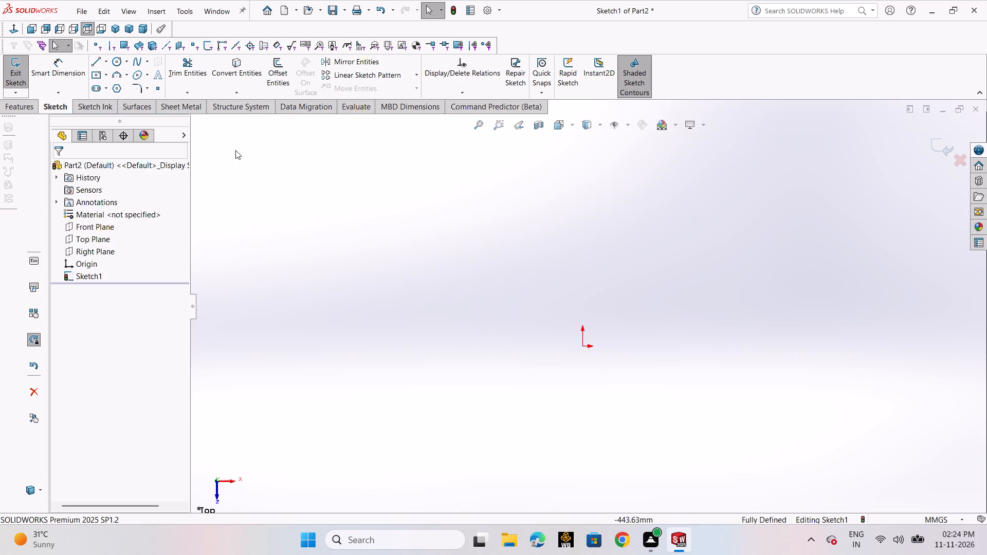
# Sketch a vertical centerline upward from the origin and set its length to 115 mm.
pyautogui.click(105, 61)
pyautogui.click(114, 86)
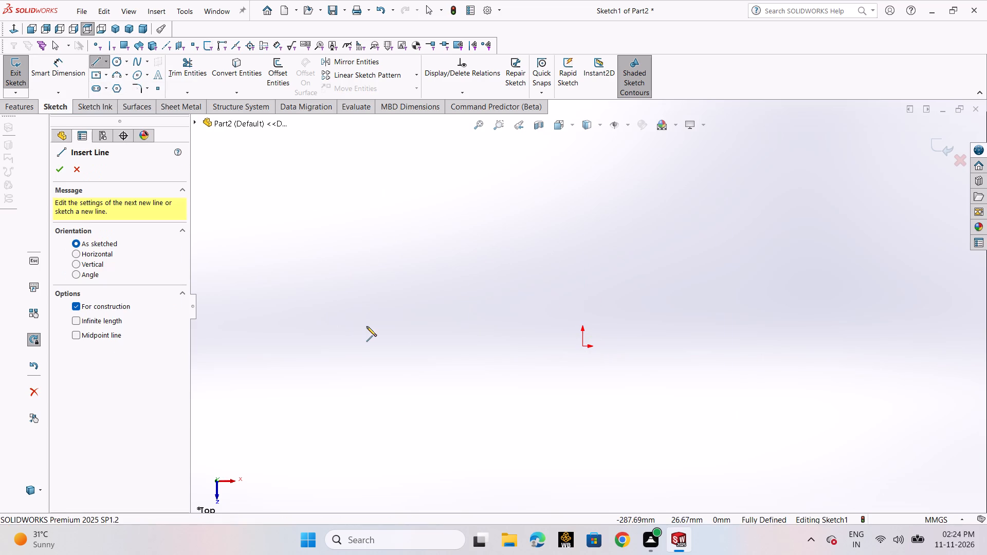
pyautogui.click(584, 348)
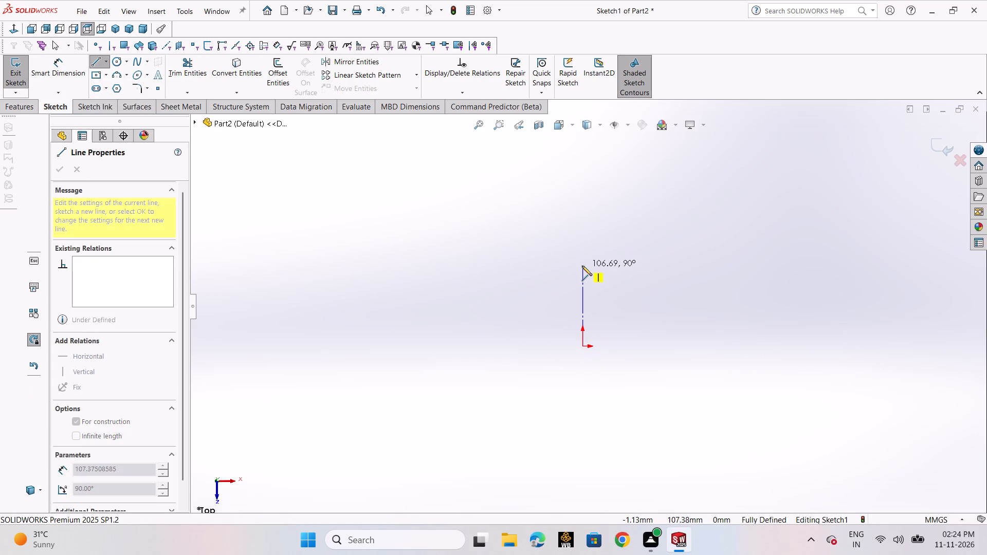
pyautogui.click(582, 227)
pyautogui.write('115')
pyautogui.press('Return')
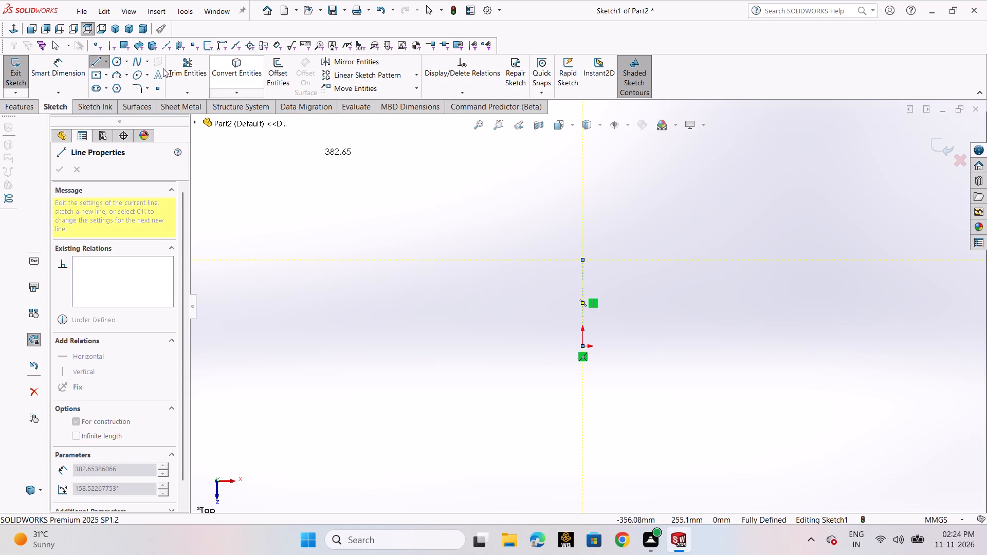
pyautogui.press('Escape')
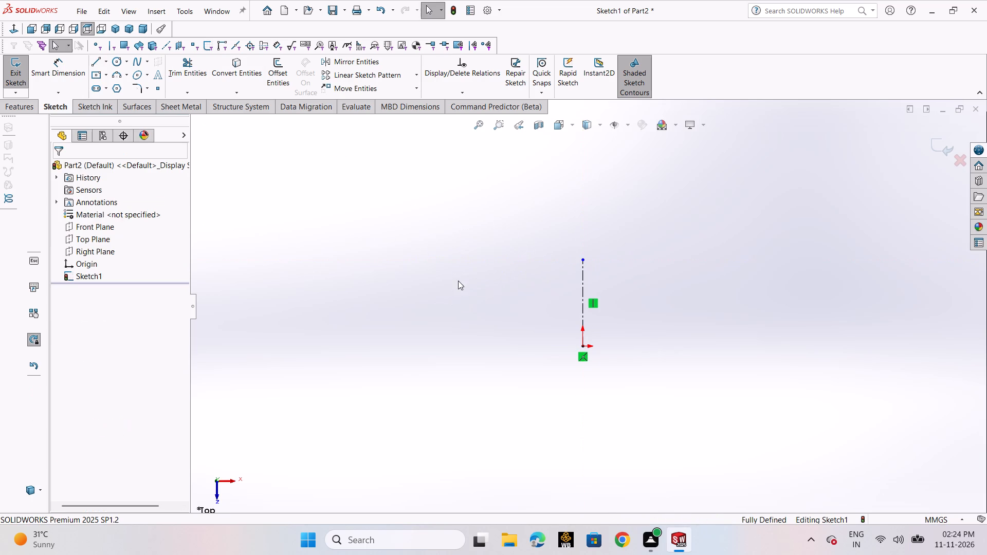
# Sketch a horizontal line from the centerline's upper end toward negative X and set its length to 75/2 mm.
pyautogui.click(95, 63)
pyautogui.click(99, 72)
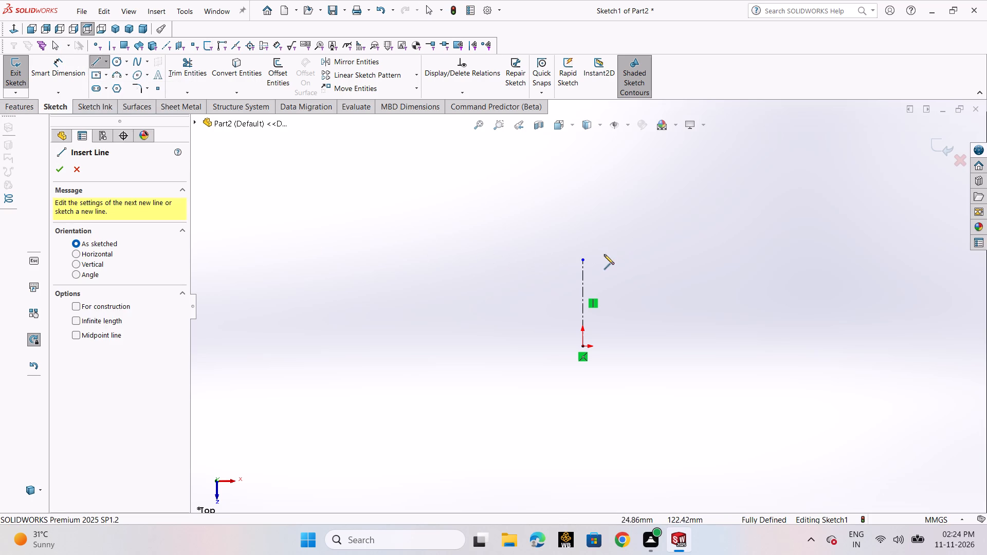
pyautogui.click(583, 260)
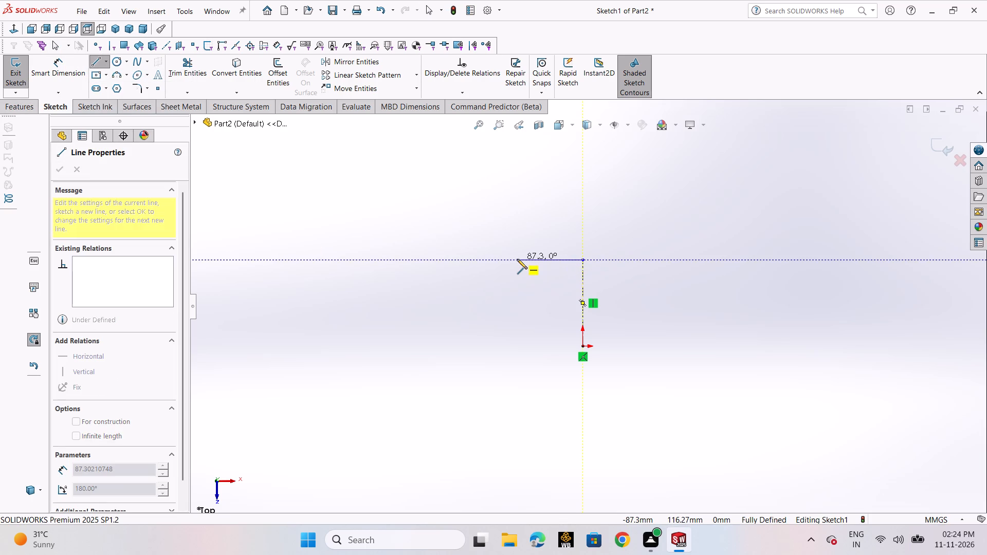
pyautogui.click(514, 259)
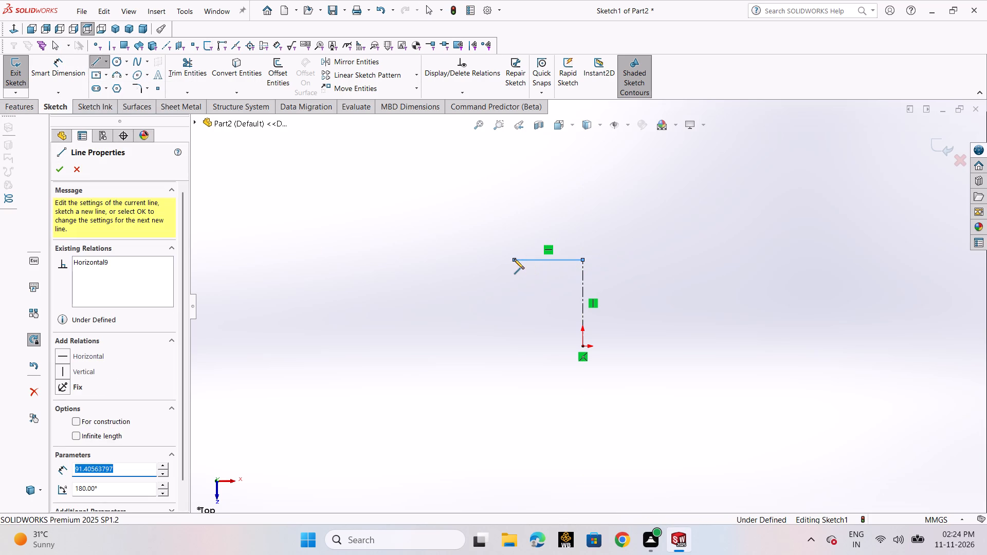
pyautogui.write('75/2')
pyautogui.press('Return')
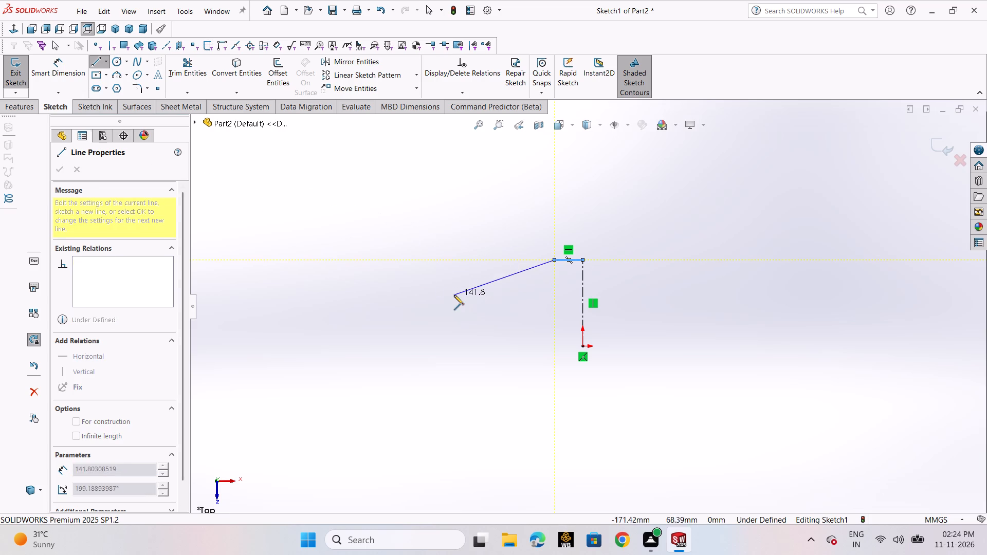
pyautogui.press('Escape')
# Sketch a horizontal base line from the origin toward negative X and set its length to 50 mm.
pyautogui.click(99, 59)
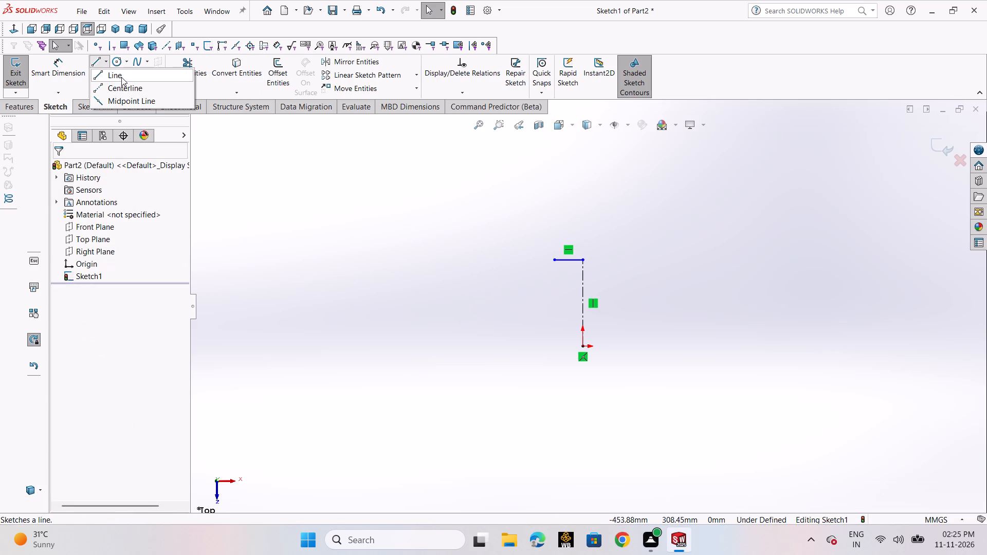
pyautogui.press('Escape')
pyautogui.click(95, 62)
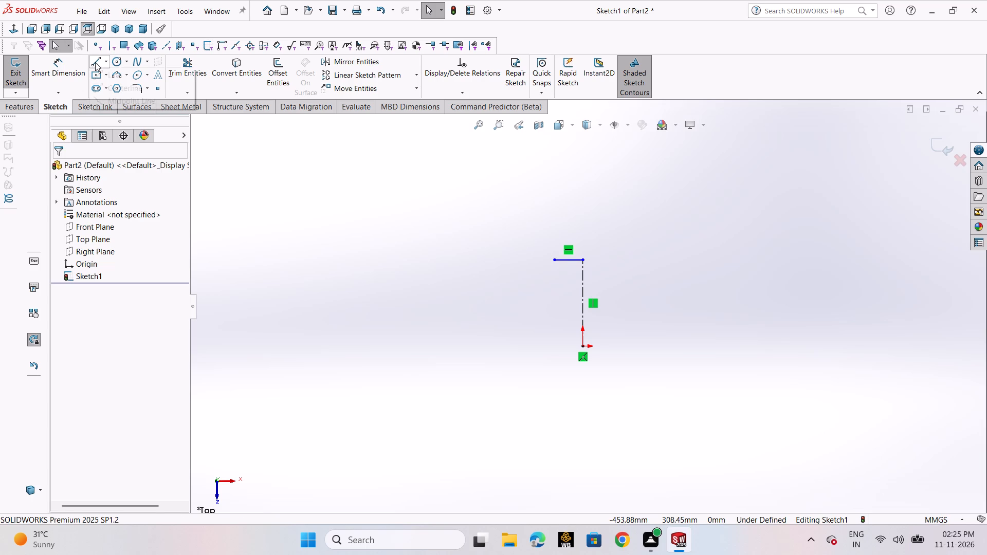
pyautogui.click(149, 74)
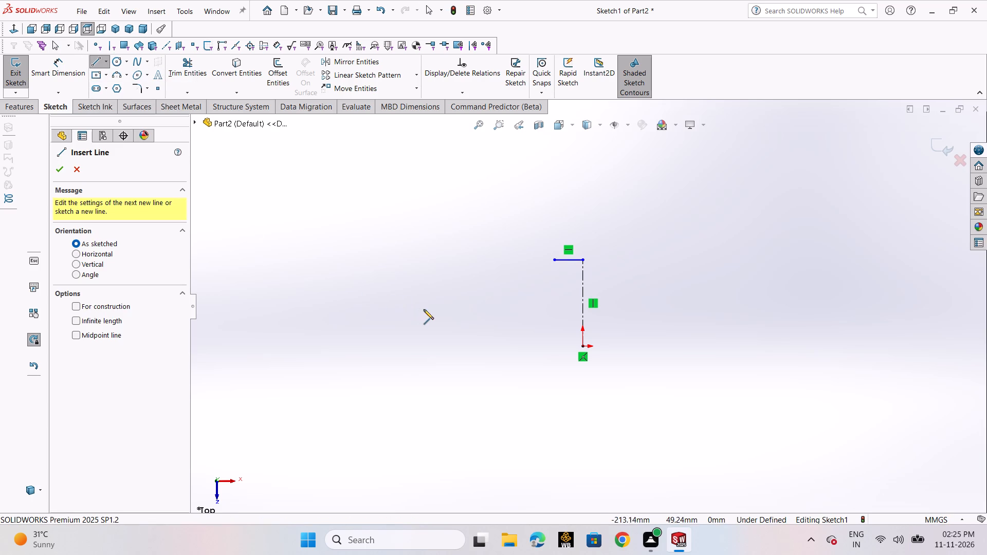
pyautogui.click(580, 346)
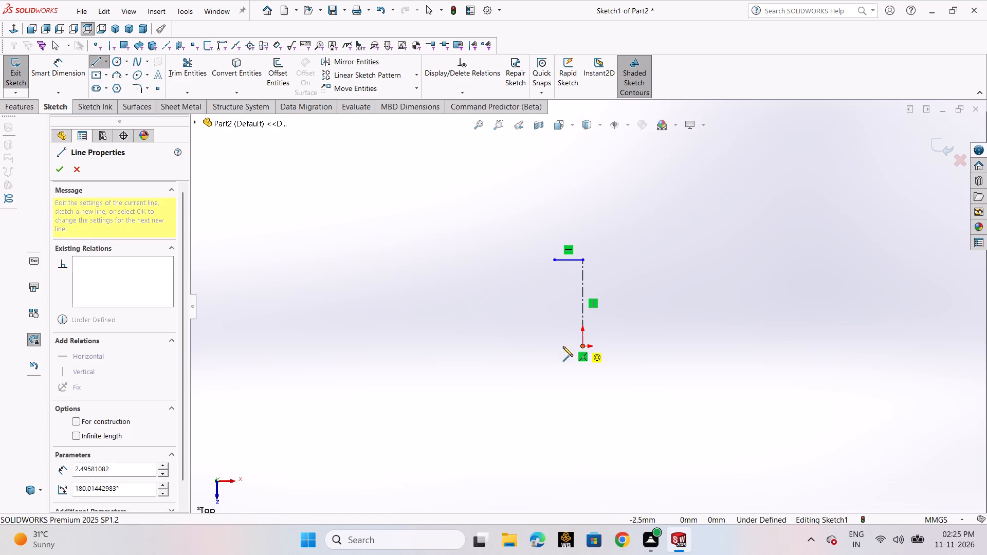
pyautogui.click(481, 345)
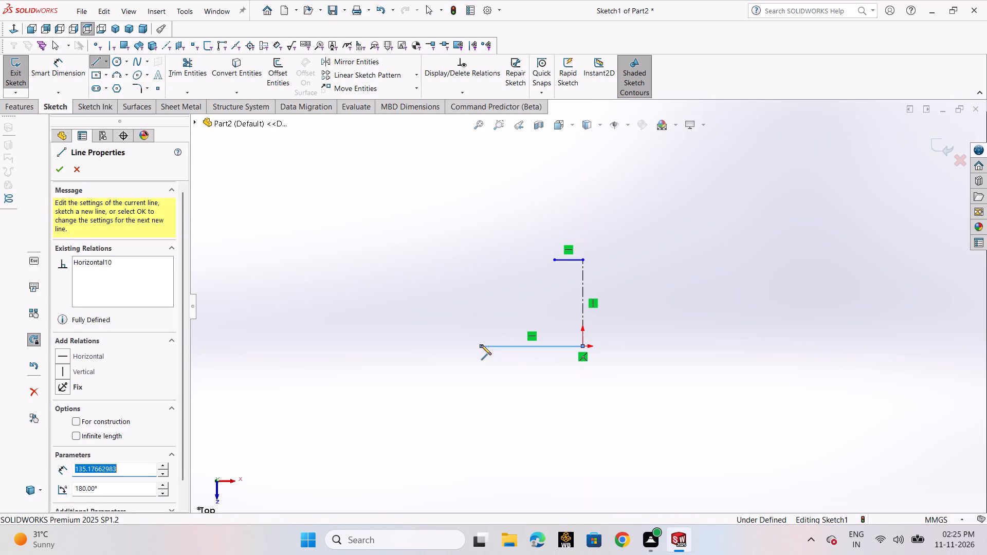
pyautogui.write('50')
pyautogui.press('Return')
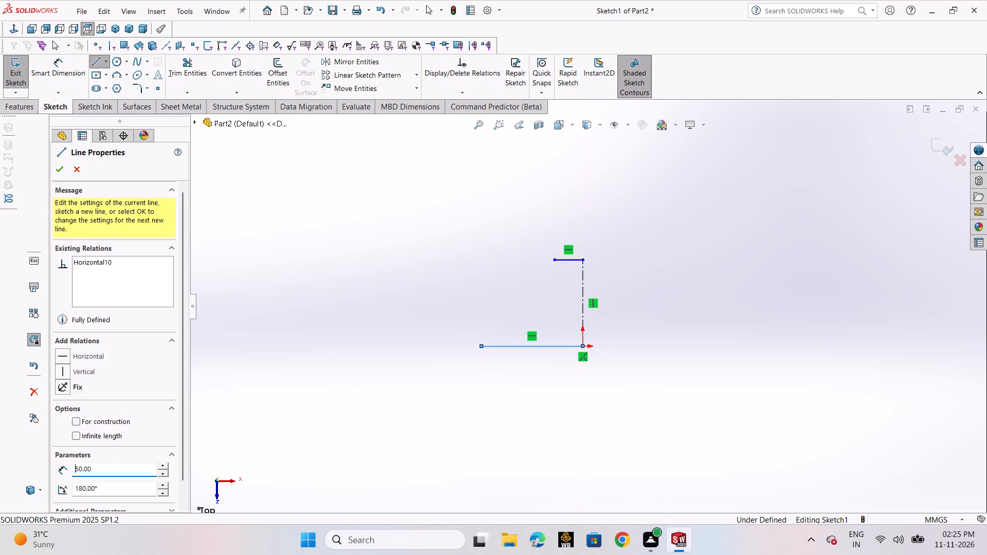
pyautogui.press('Escape')
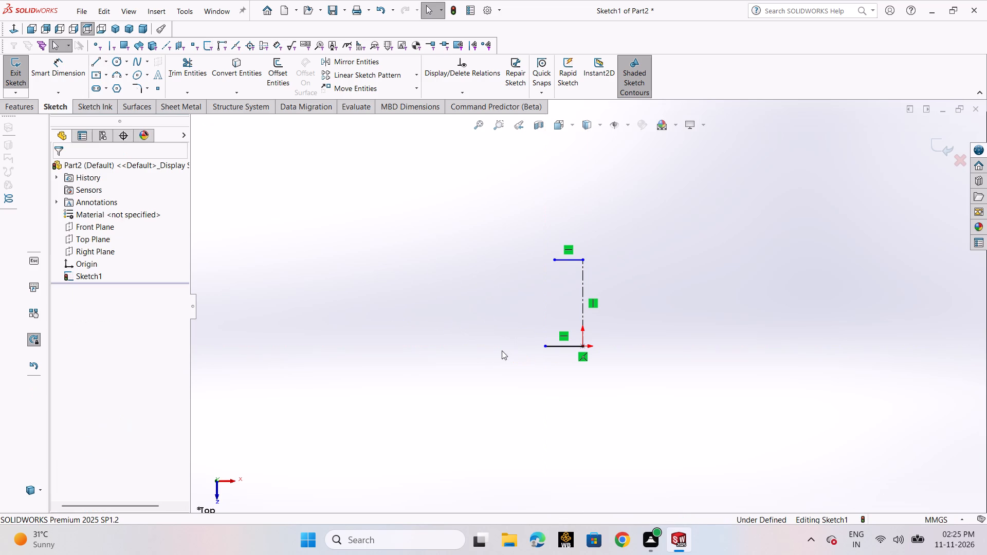
# Sketch a line about 76 mm long downward from the top line's outer end and make it vertical.
pyautogui.click(95, 60)
pyautogui.click(111, 75)
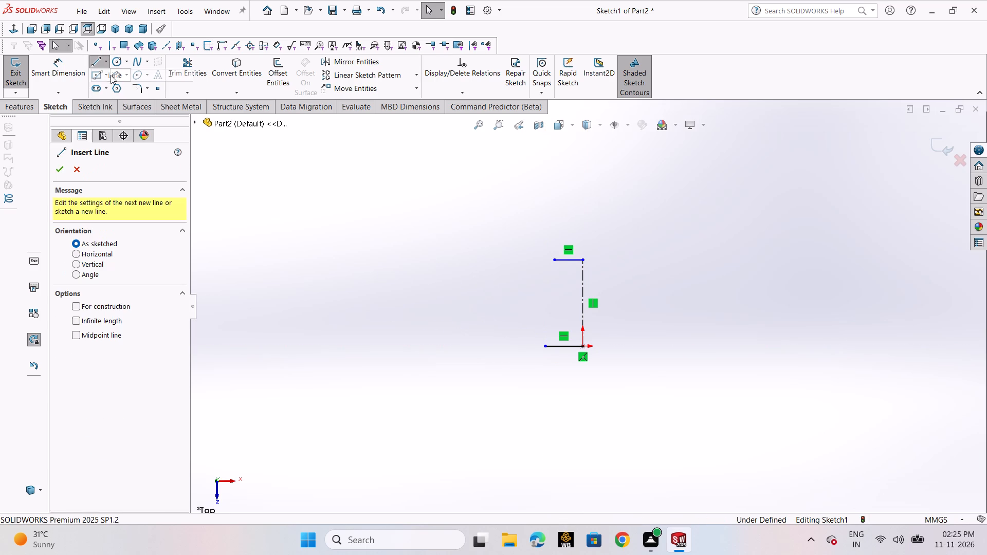
pyautogui.click(557, 260)
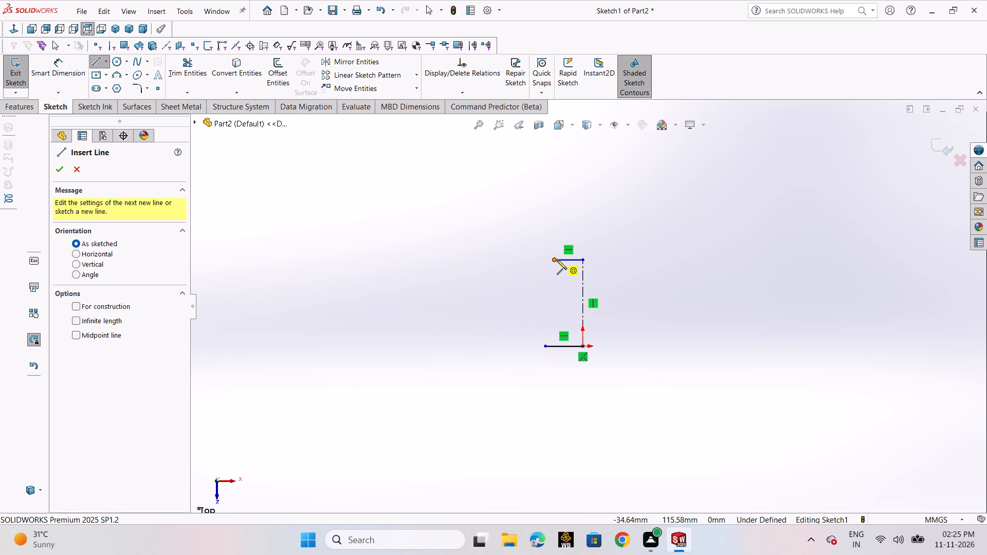
pyautogui.click(558, 317)
pyautogui.rightClick(558, 317)
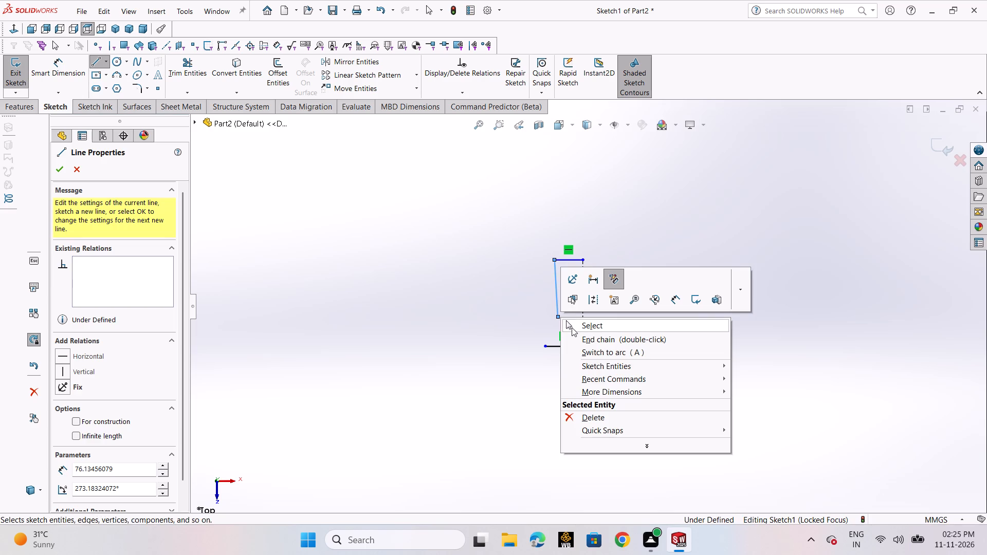
pyautogui.click(572, 326)
pyautogui.click(559, 297)
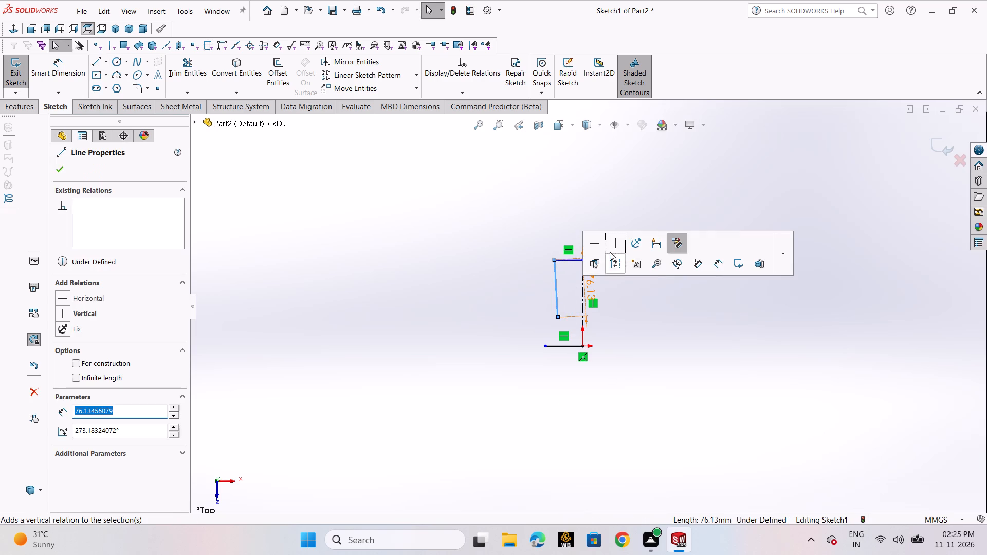
pyautogui.click(614, 245)
pyautogui.click(463, 296)
# Set the length of the vertical line descending from the top line's outer end to 115-50 mm.
pyautogui.click(65, 80)
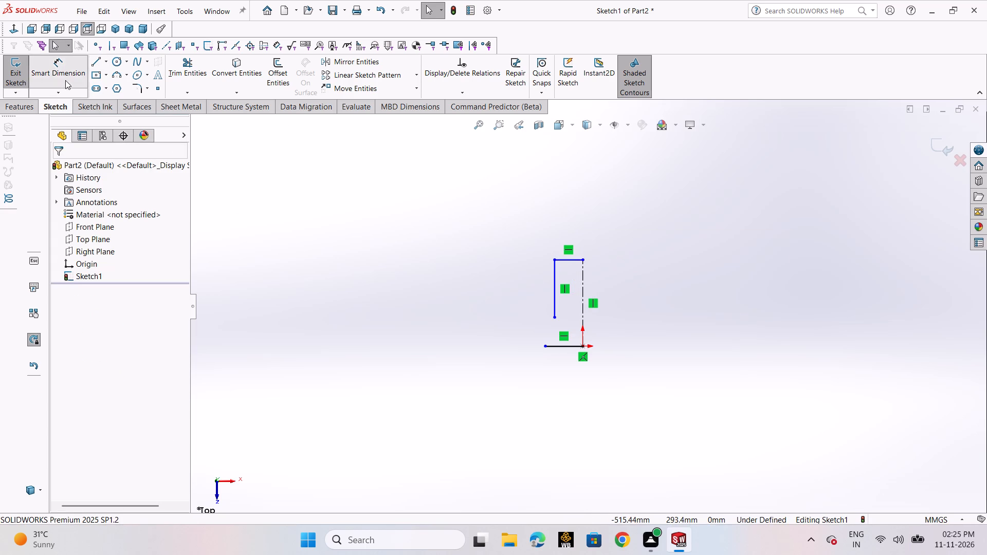
pyautogui.click(556, 289)
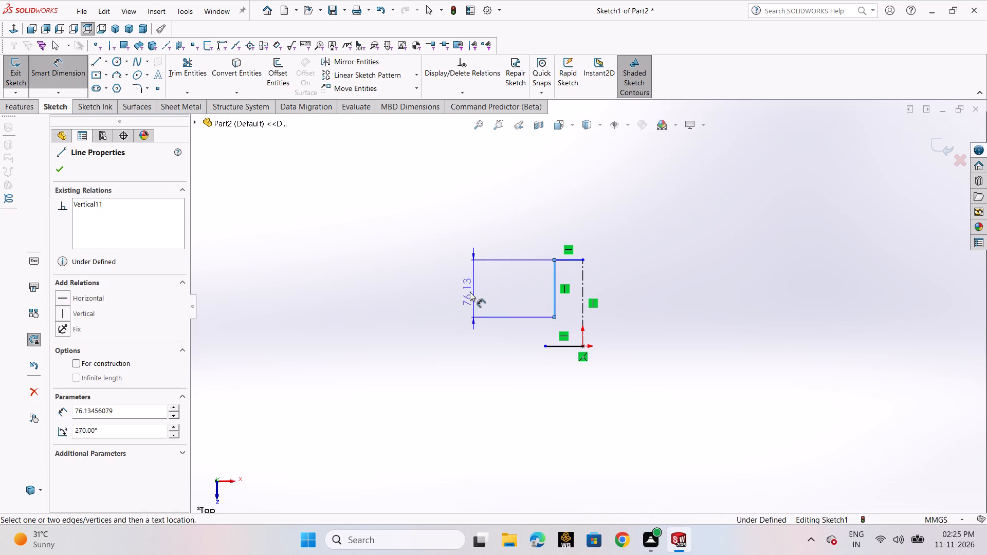
pyautogui.click(470, 292)
pyautogui.write('115-50')
pyautogui.press('Return')
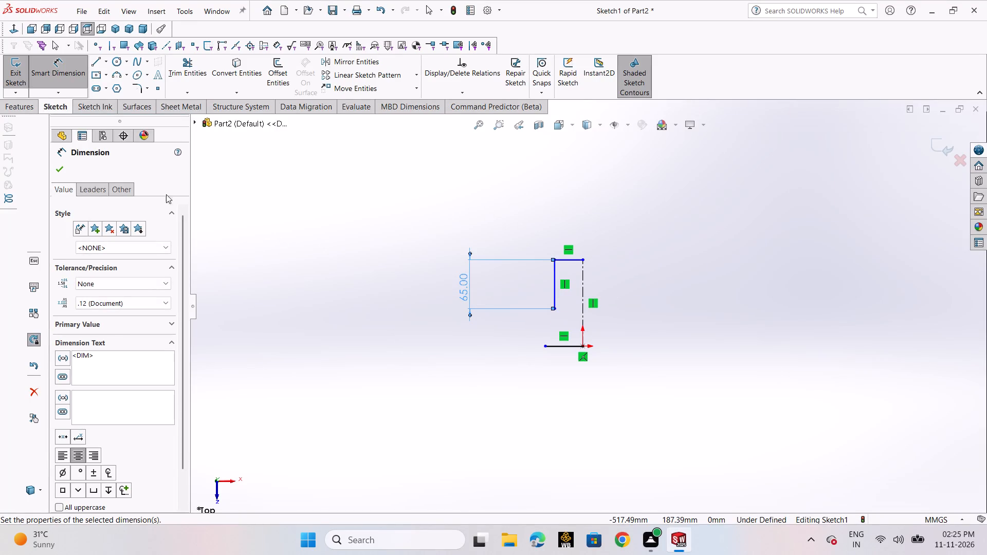
pyautogui.click(63, 168)
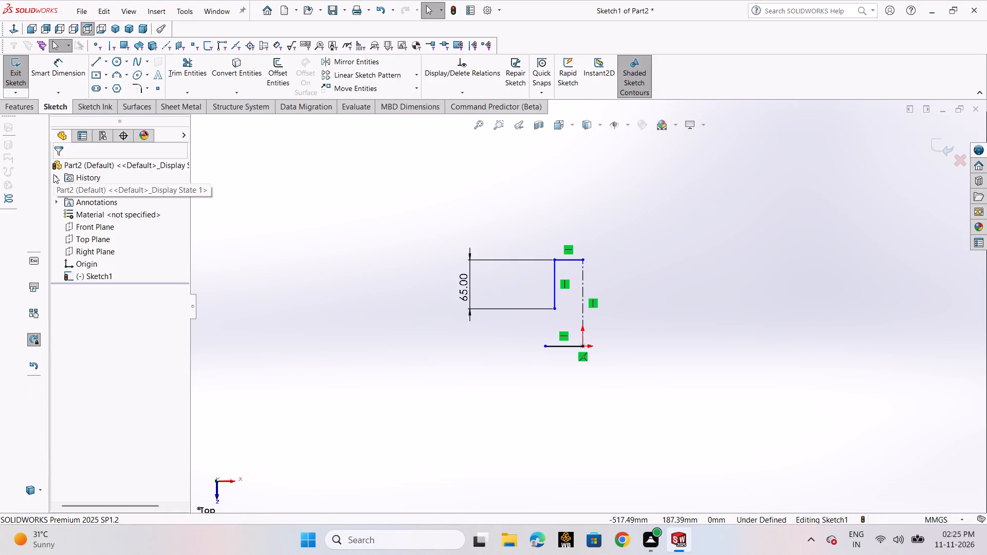
# Dimension the vertical distance between the vertical line's lower endpoint and the base line.
pyautogui.click(71, 68)
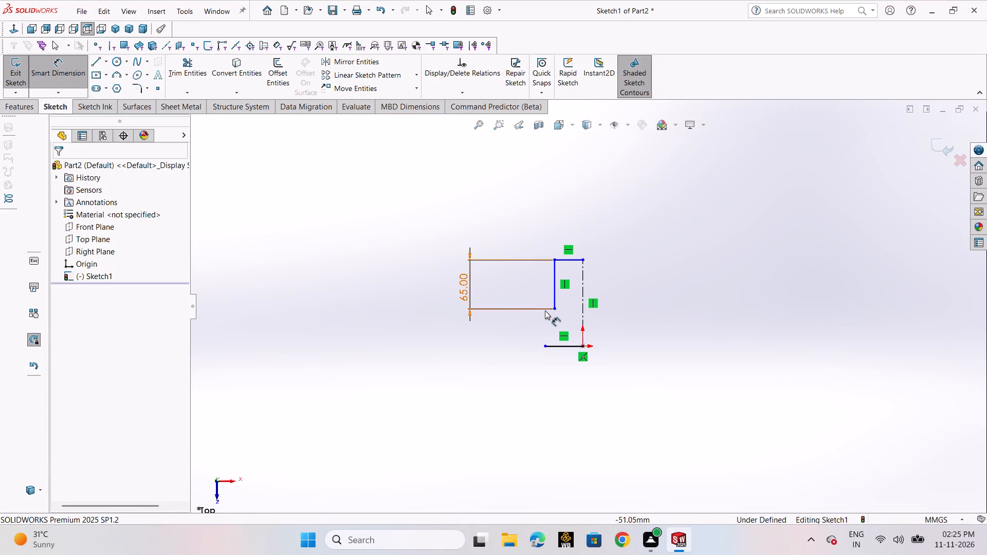
pyautogui.click(553, 308)
pyautogui.click(560, 344)
pyautogui.click(354, 330)
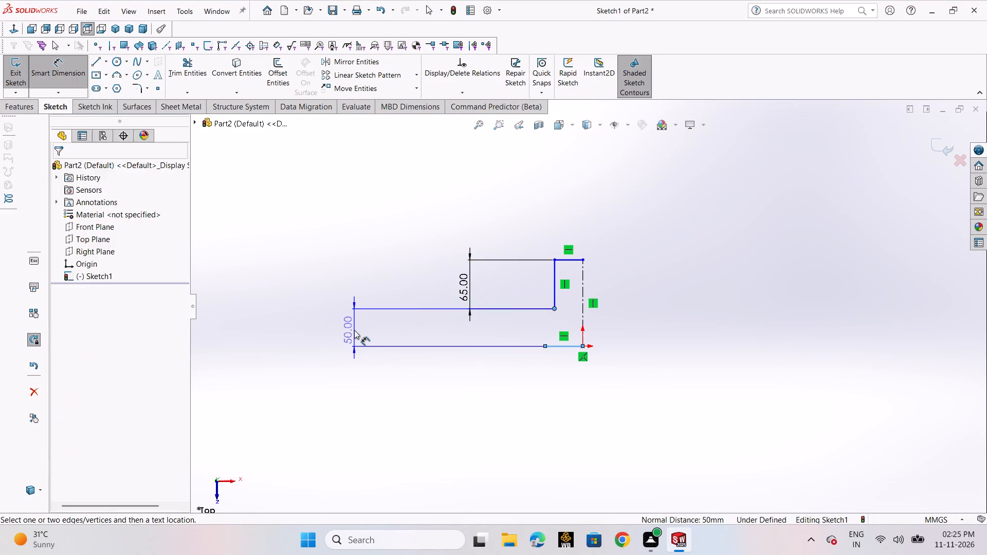
pyautogui.click(310, 315)
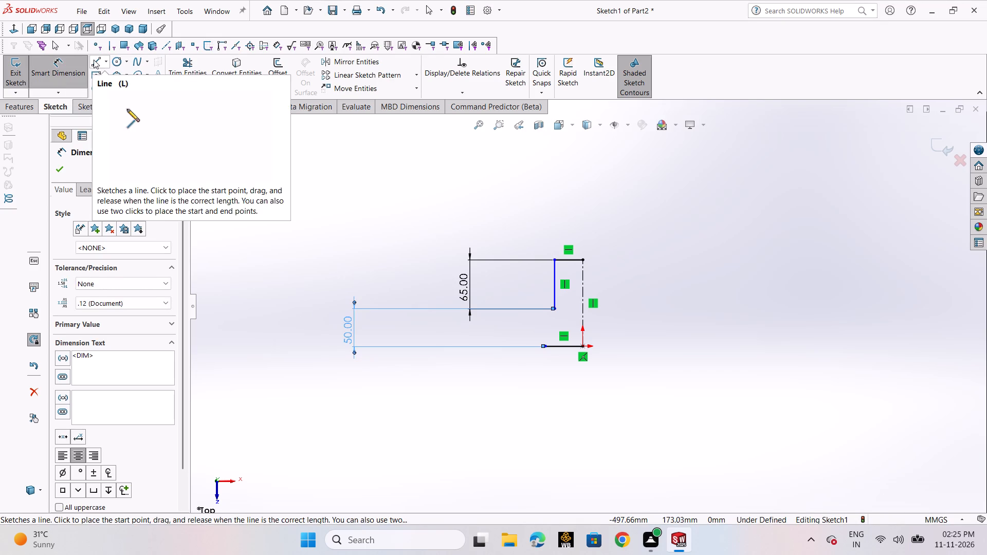
# Sketch a slanted line joining the base line's outer end to the vertical line's lower endpoint.
pyautogui.click(96, 60)
pyautogui.click(103, 73)
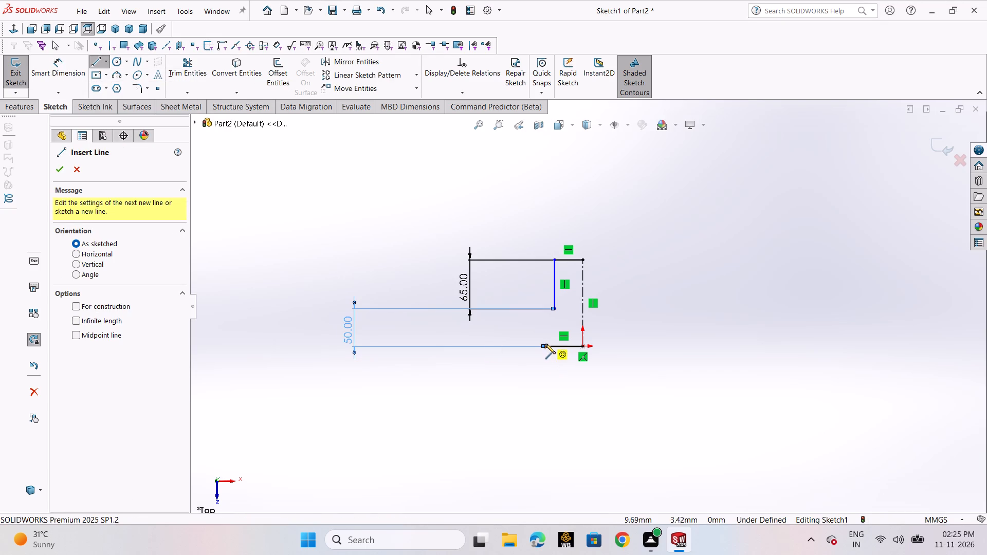
pyautogui.scroll(-5, 545, 349)
pyautogui.click(561, 326)
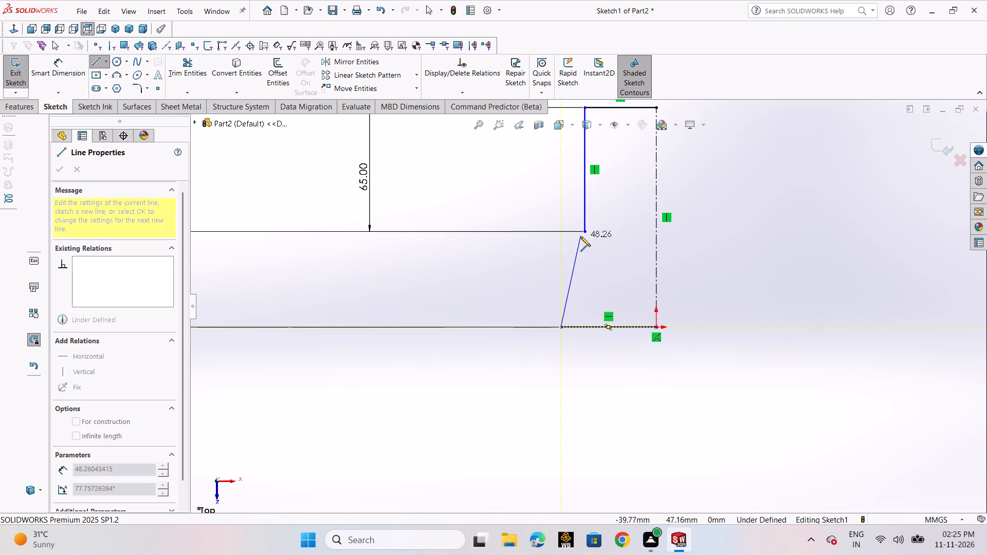
pyautogui.click(584, 233)
pyautogui.rightClick(584, 233)
pyautogui.click(606, 245)
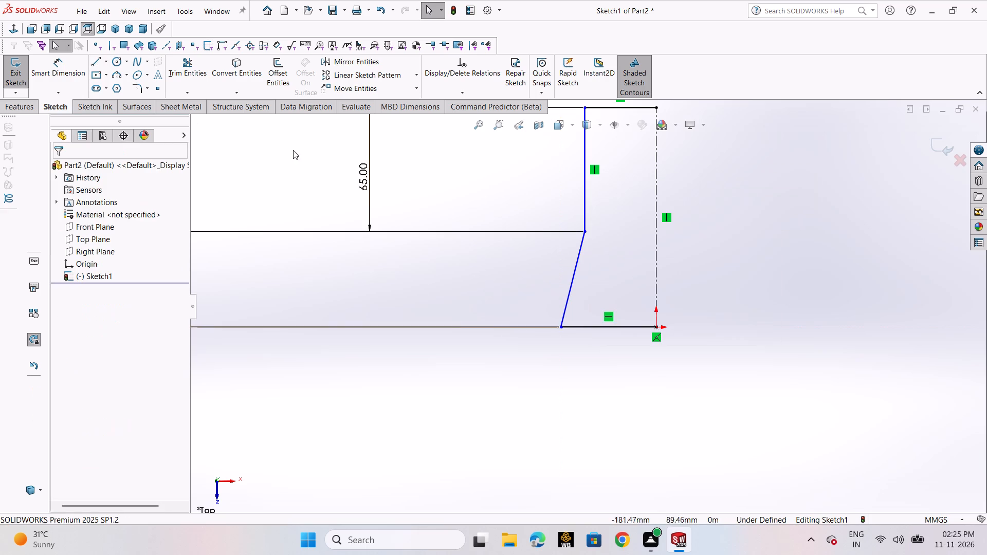
# Dimension the angle between the slanted line and the base line as 75°.
pyautogui.click(42, 75)
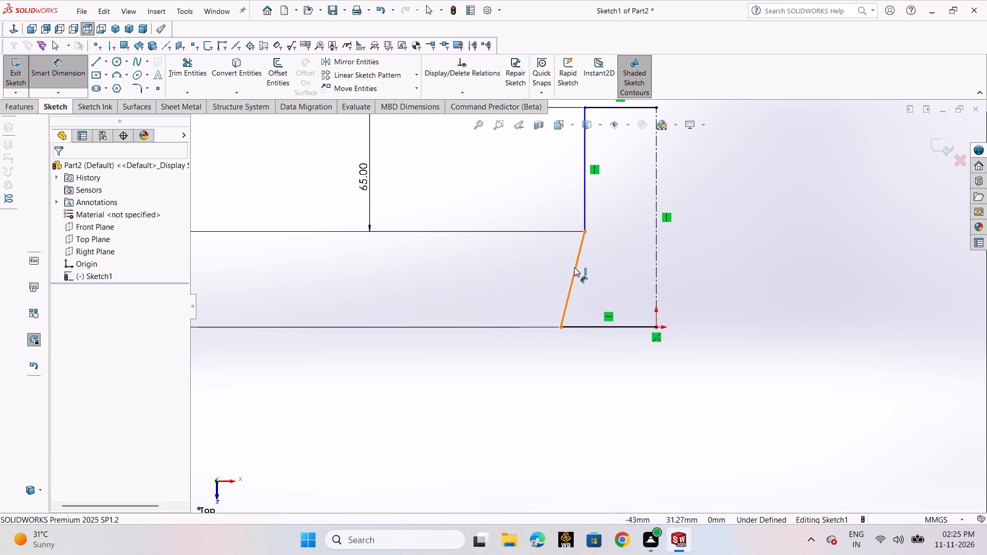
pyautogui.click(574, 267)
pyautogui.click(587, 326)
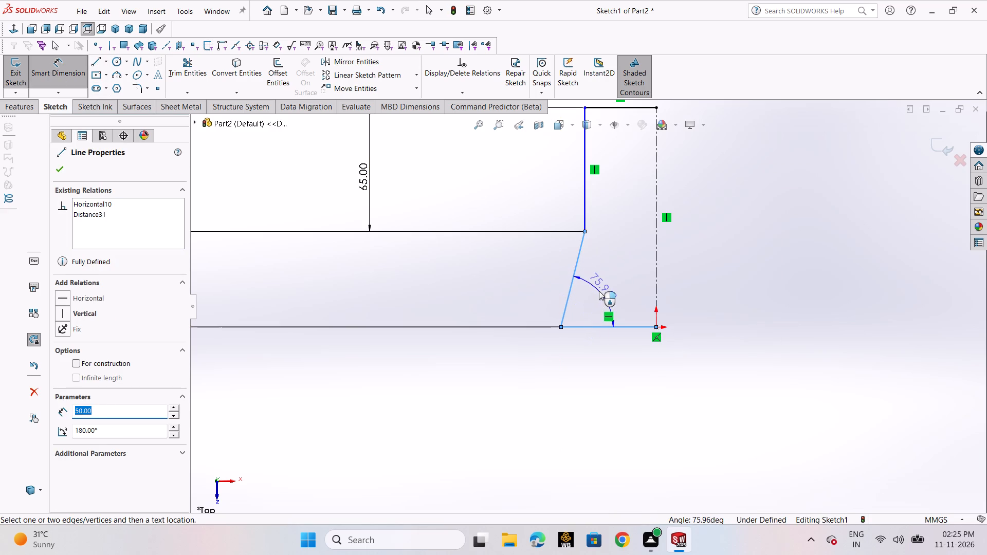
pyautogui.click(599, 291)
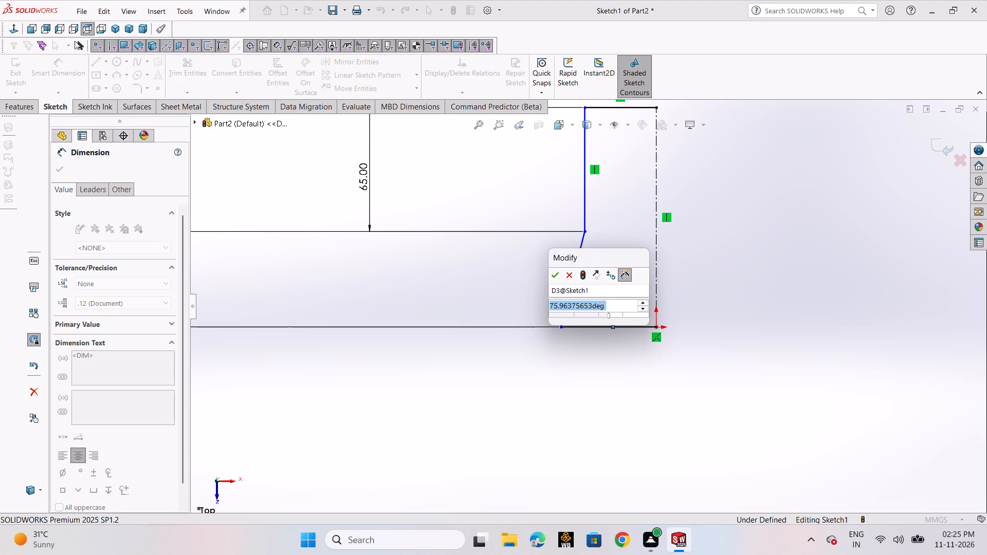
pyautogui.write('75')
pyautogui.press('Return')
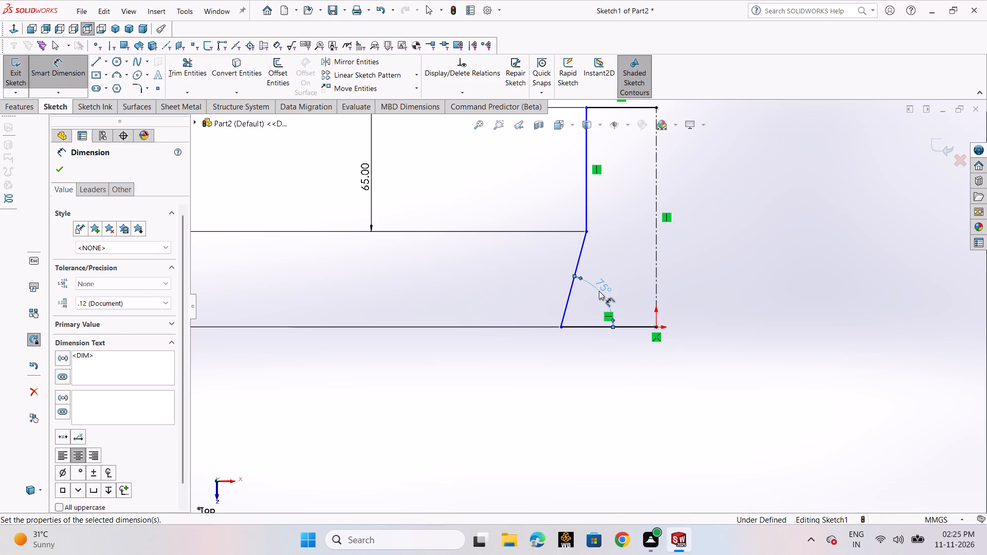
pyautogui.click(67, 171)
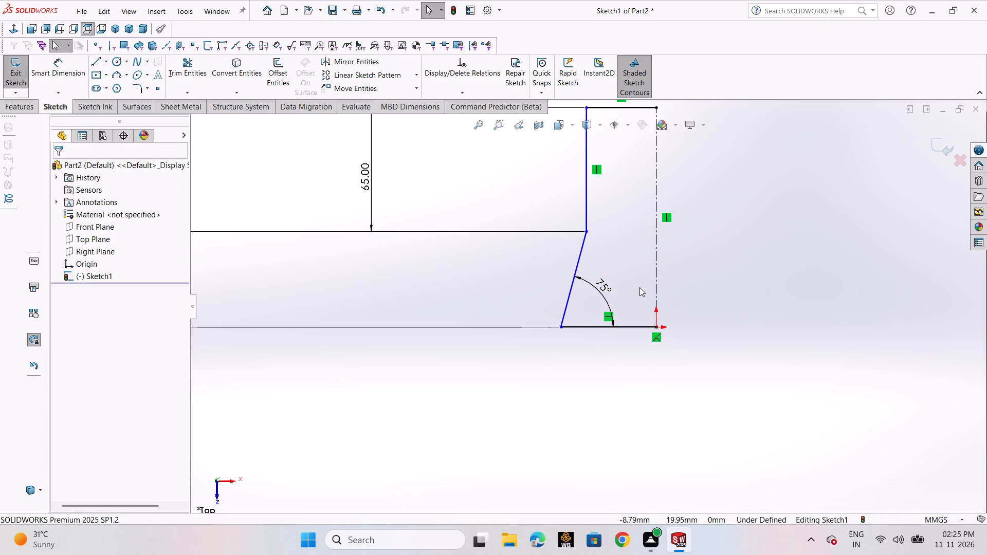
# Add a length dimension to the horizontal top line and set it to 75/2 mm.
pyautogui.scroll(4, 640, 281)
pyautogui.scroll(-2, 626, 237)
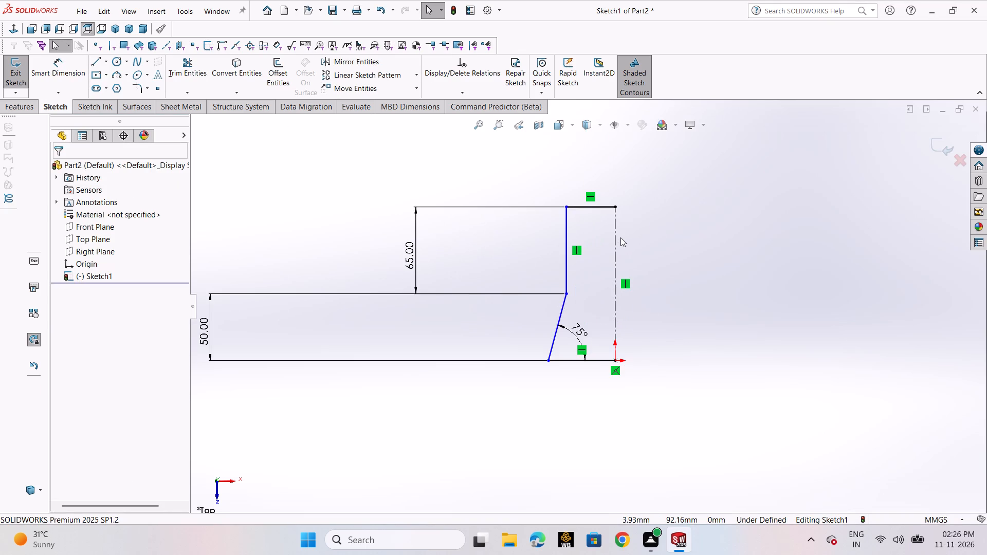
pyautogui.scroll(3, 620, 237)
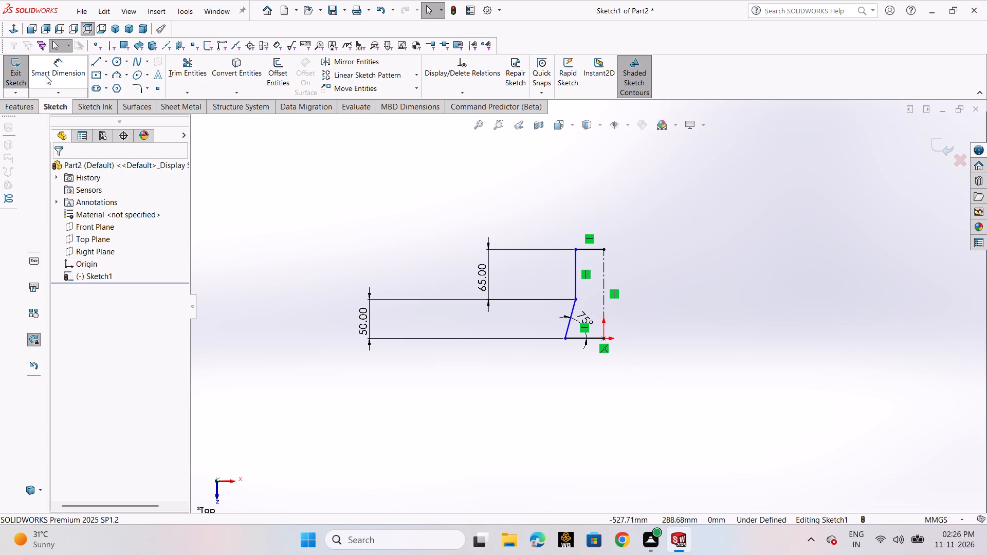
pyautogui.click(46, 76)
pyautogui.click(595, 249)
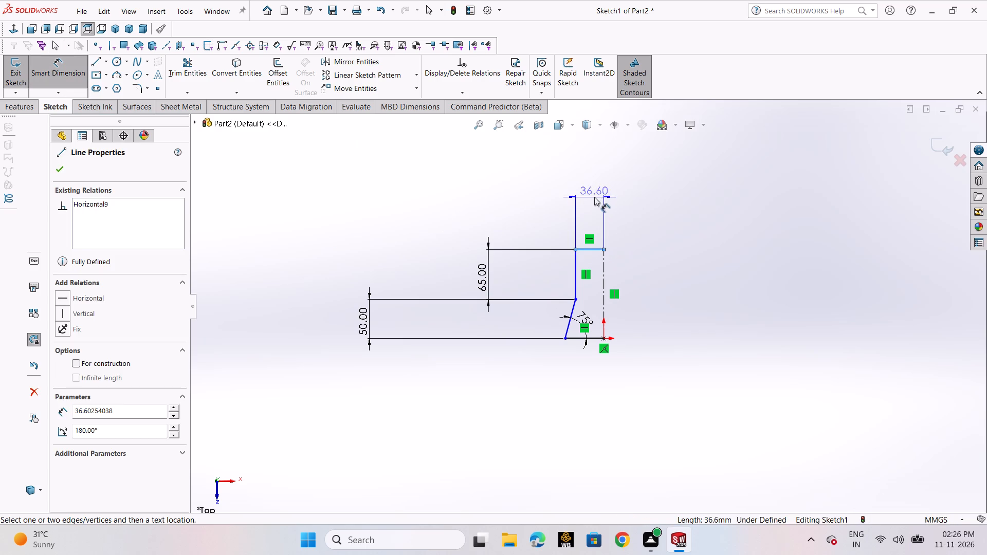
pyautogui.click(592, 198)
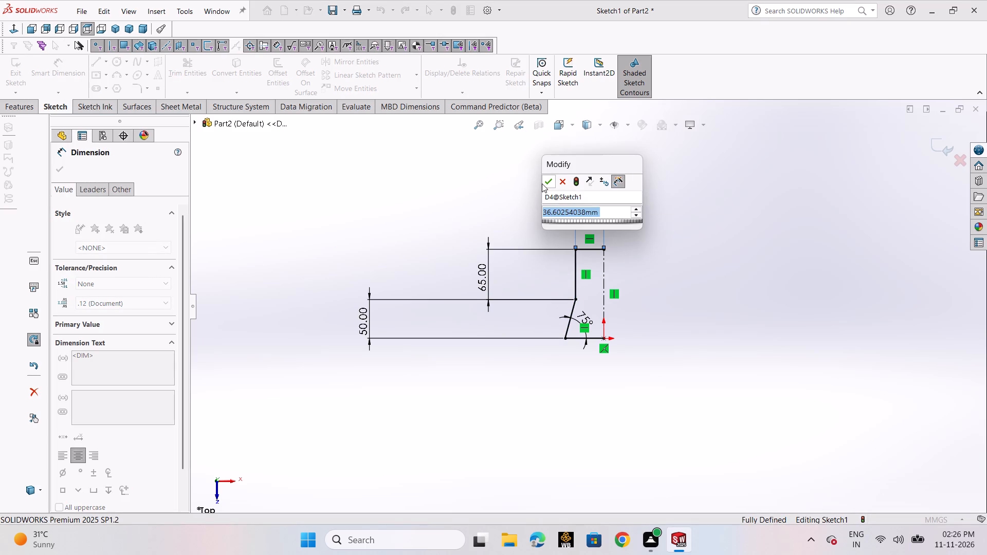
pyautogui.click(547, 180)
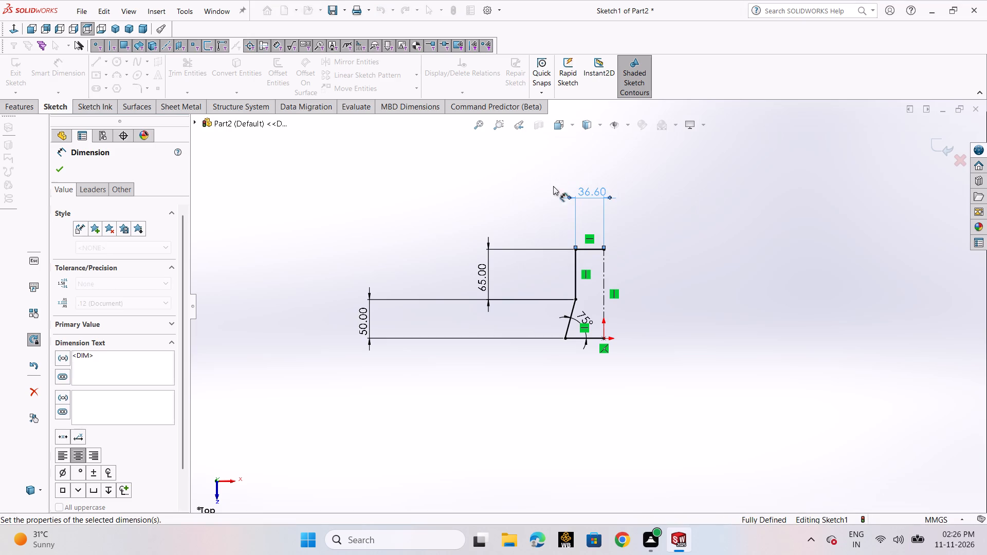
pyautogui.doubleClick(594, 192)
pyautogui.write('75/2')
pyautogui.press('Return')
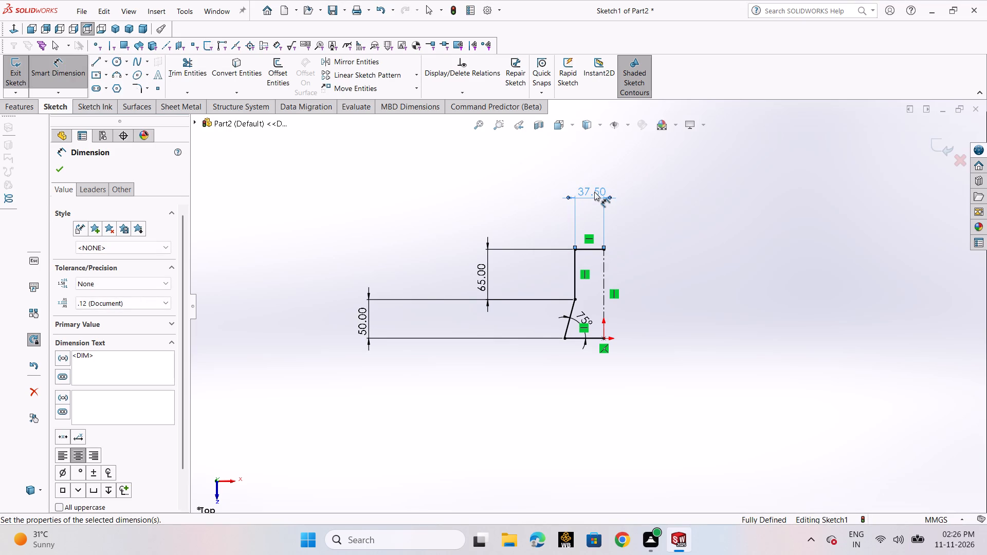
pyautogui.click(56, 171)
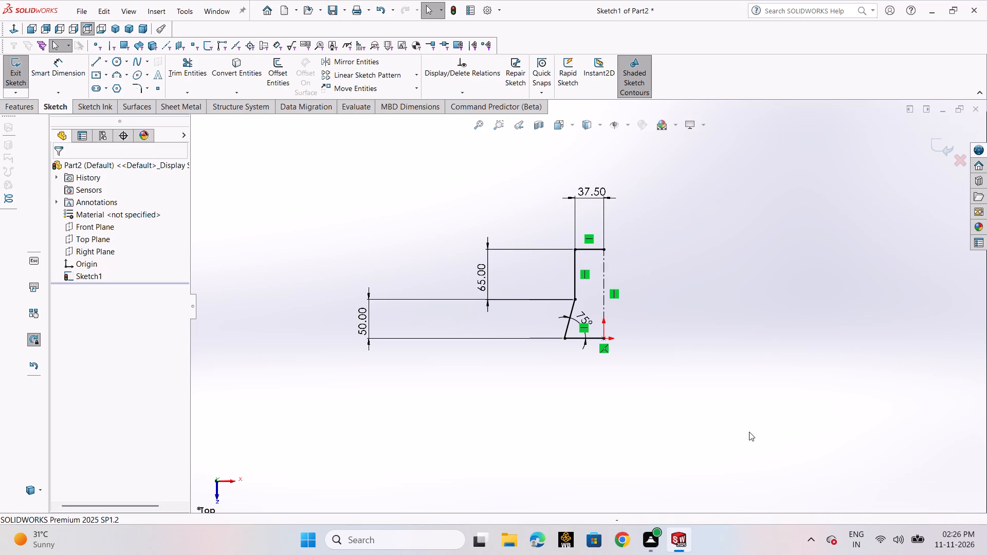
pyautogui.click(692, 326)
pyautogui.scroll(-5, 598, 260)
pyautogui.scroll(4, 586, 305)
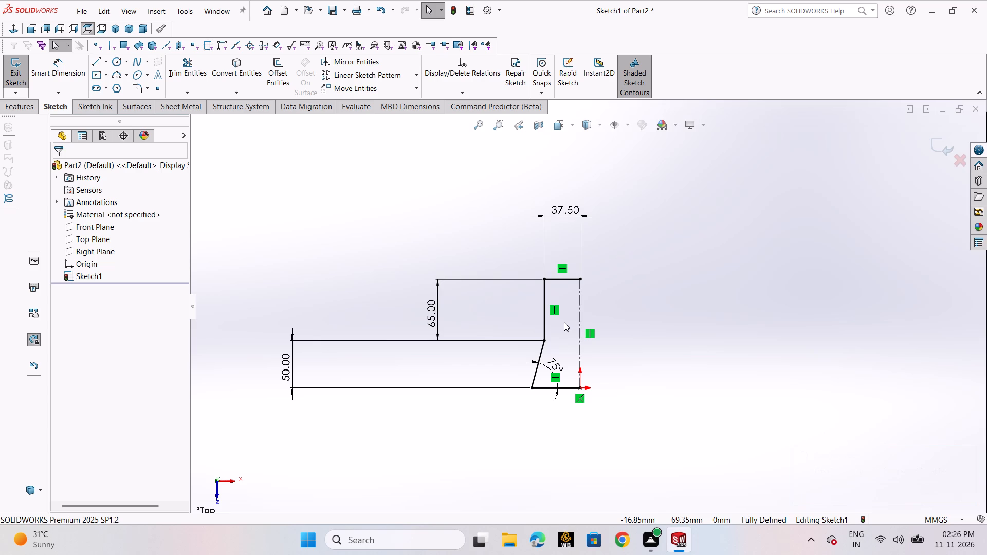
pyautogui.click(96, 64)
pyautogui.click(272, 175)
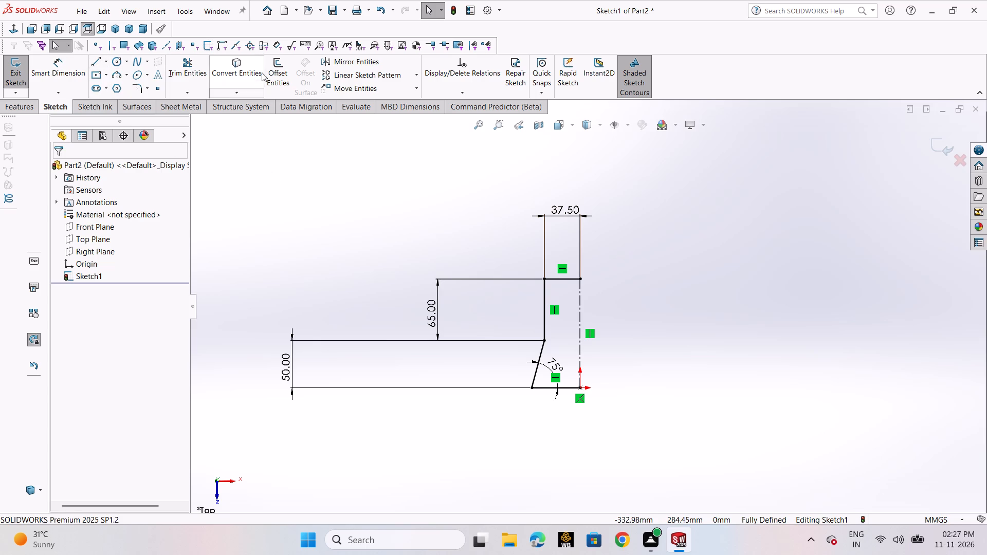
# Offset the chained profile 2.5 mm inward toward the centerline, with the direction reversed.
pyautogui.click(269, 70)
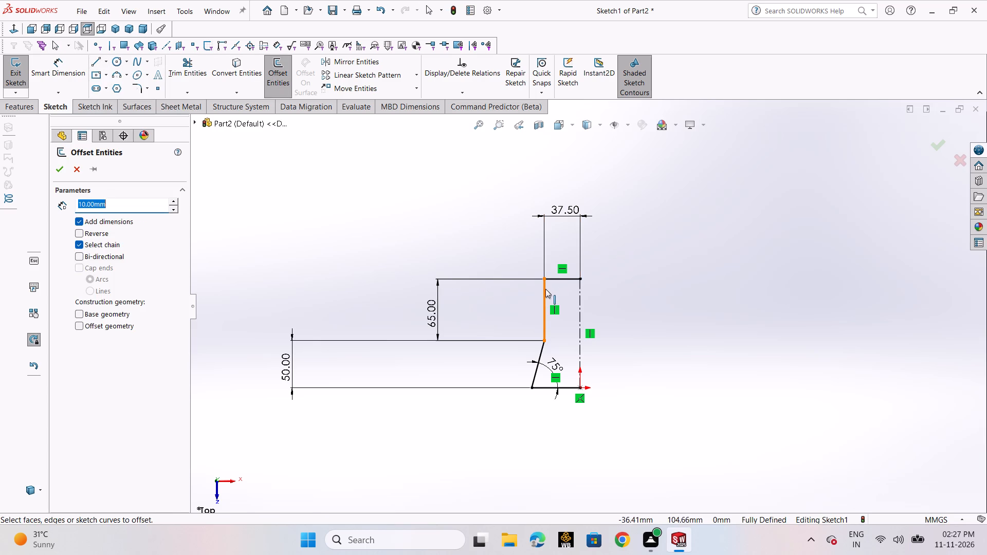
pyautogui.click(545, 289)
pyautogui.click(95, 233)
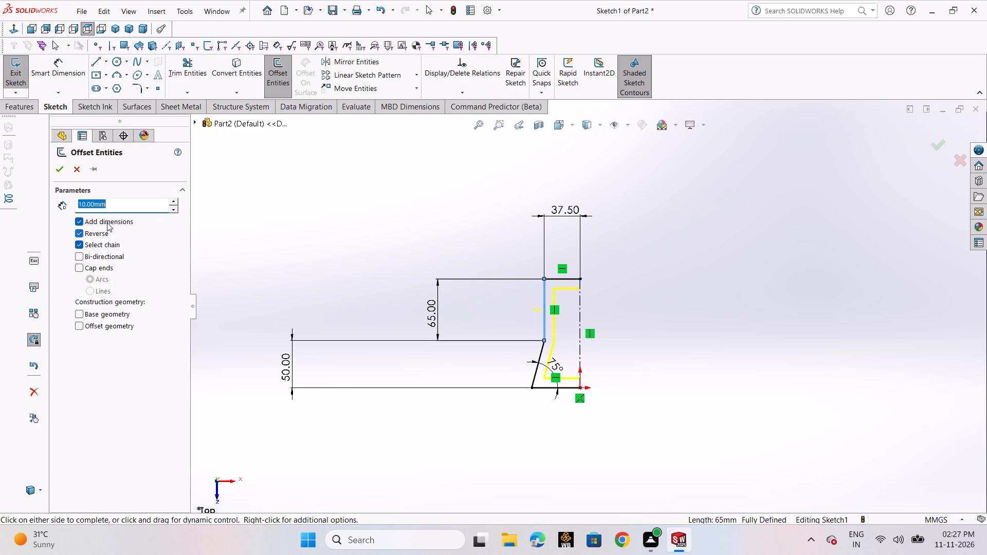
pyautogui.write('2.5')
pyautogui.press('Return')
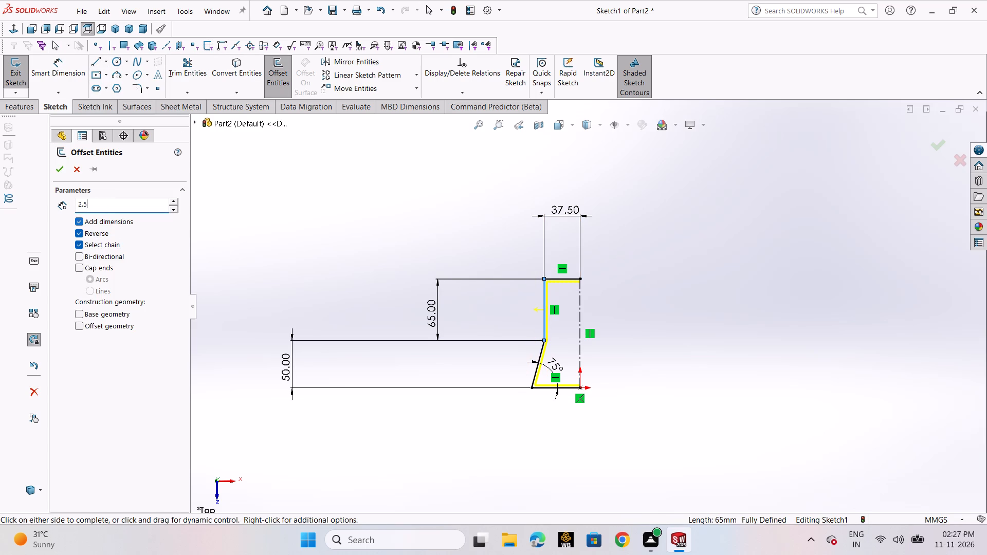
pyautogui.click(64, 173)
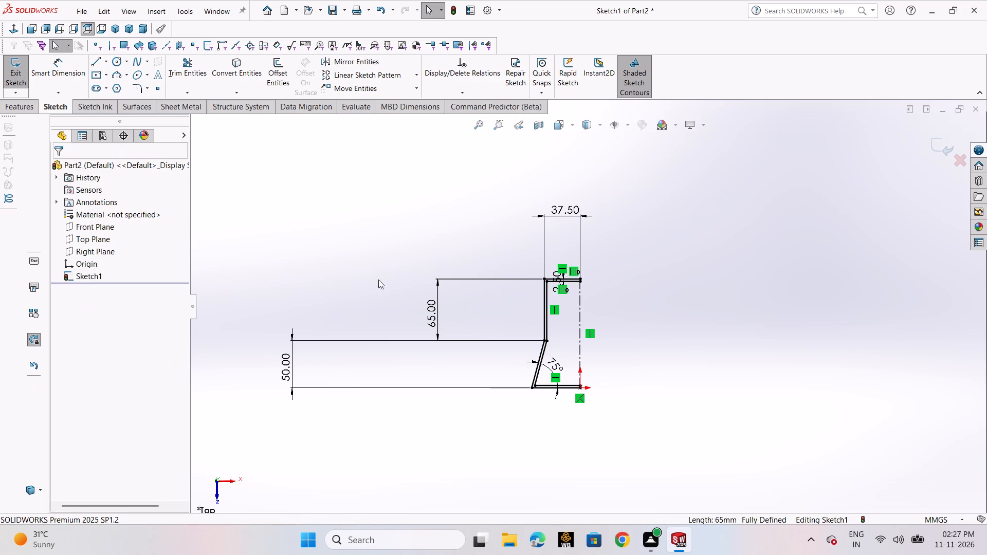
# Power-trim the outer and inner horizontal lines at the top of the offset profile.
pyautogui.scroll(-3, 584, 300)
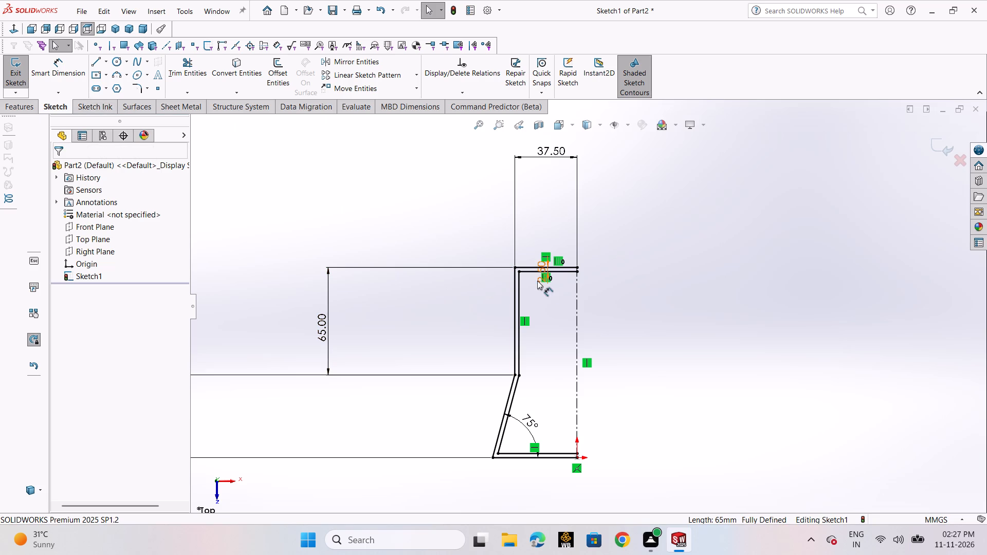
pyautogui.scroll(-2, 562, 285)
pyautogui.scroll(2, 565, 274)
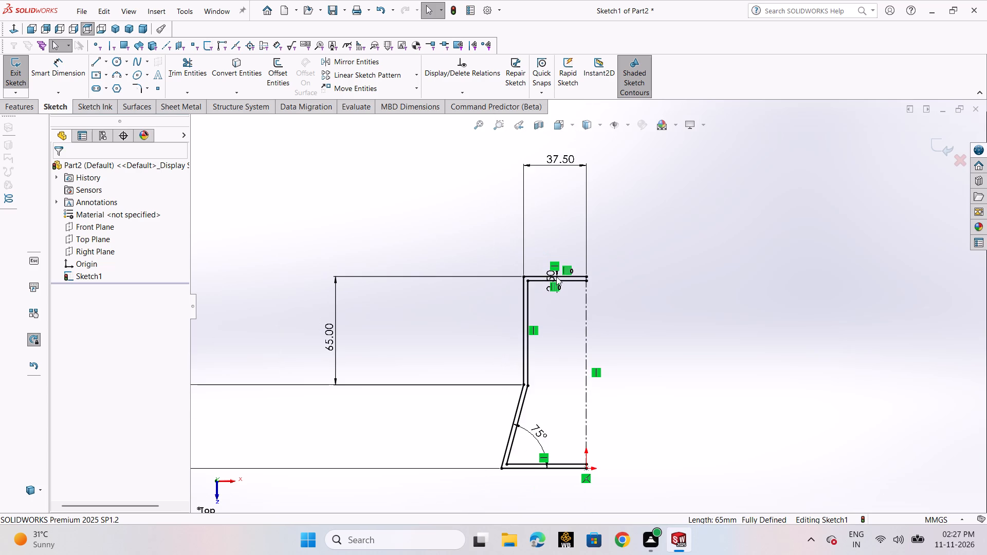
pyautogui.scroll(1, 556, 276)
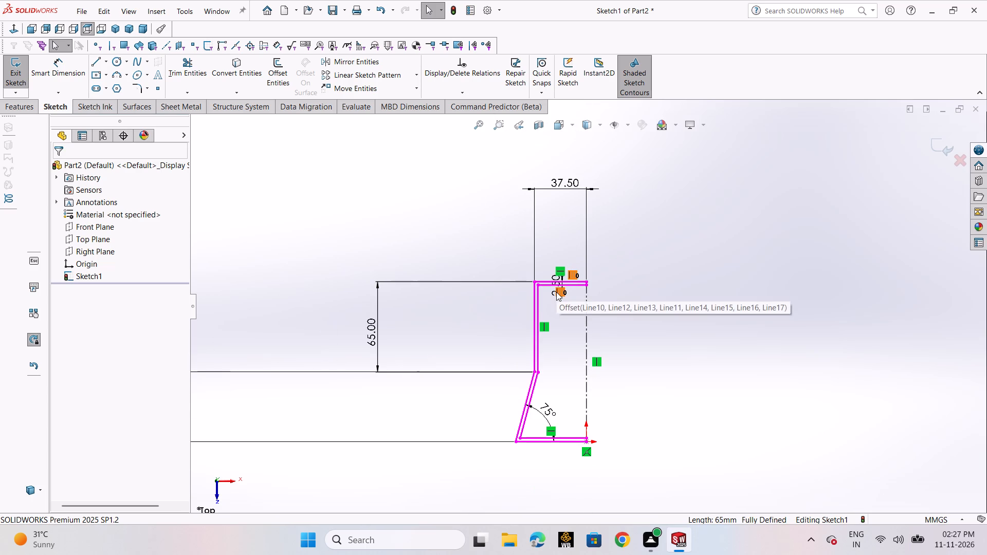
pyautogui.click(188, 66)
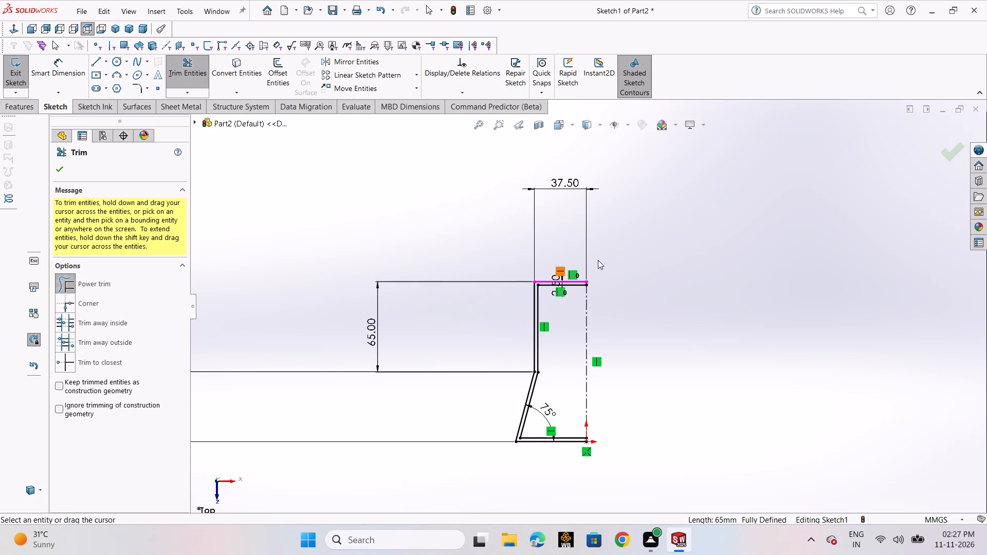
pyautogui.moveTo(578, 252); pyautogui.dragTo(578, 320)
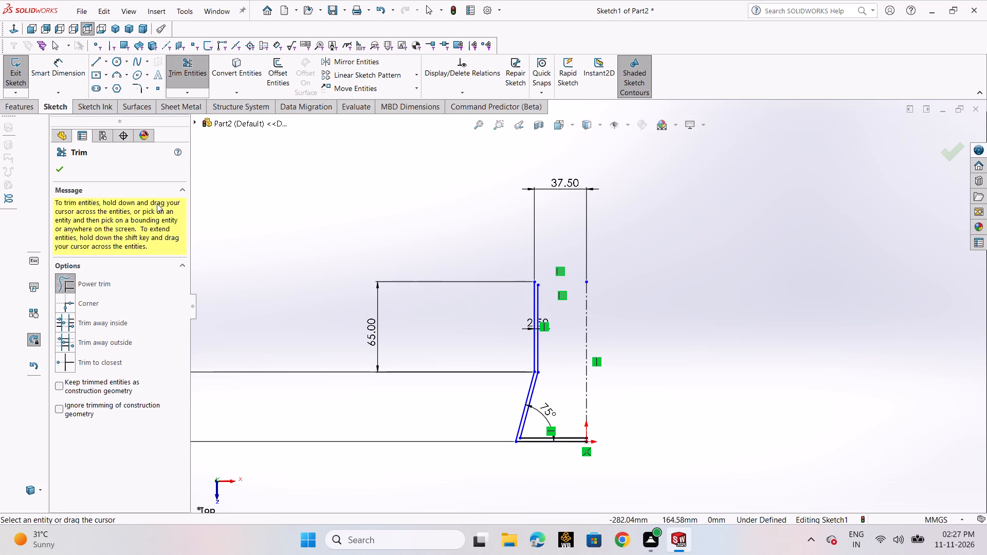
pyautogui.click(65, 173)
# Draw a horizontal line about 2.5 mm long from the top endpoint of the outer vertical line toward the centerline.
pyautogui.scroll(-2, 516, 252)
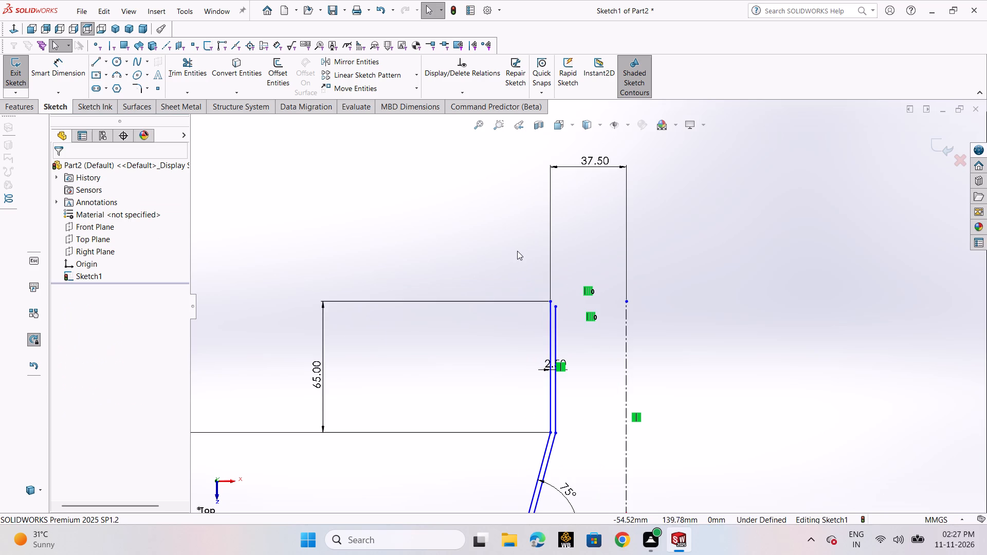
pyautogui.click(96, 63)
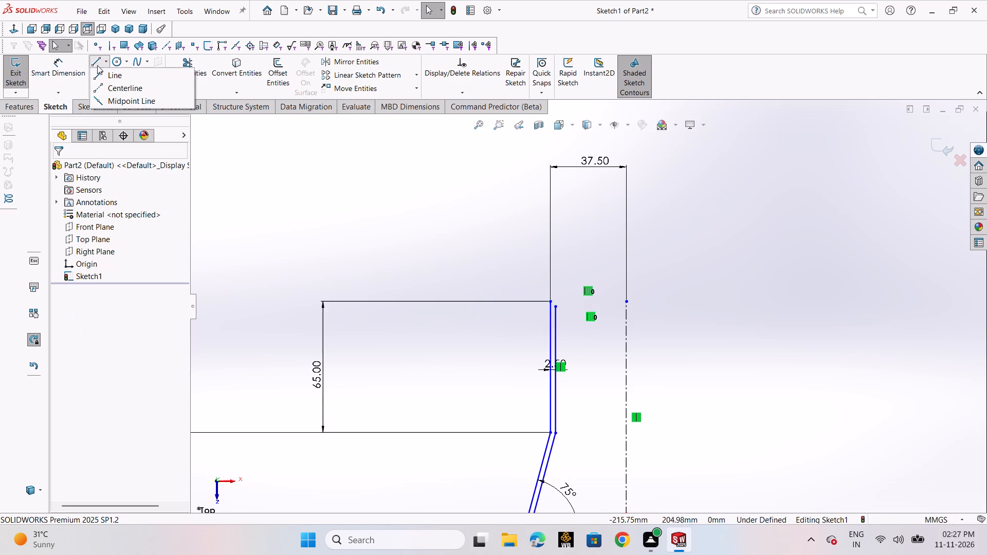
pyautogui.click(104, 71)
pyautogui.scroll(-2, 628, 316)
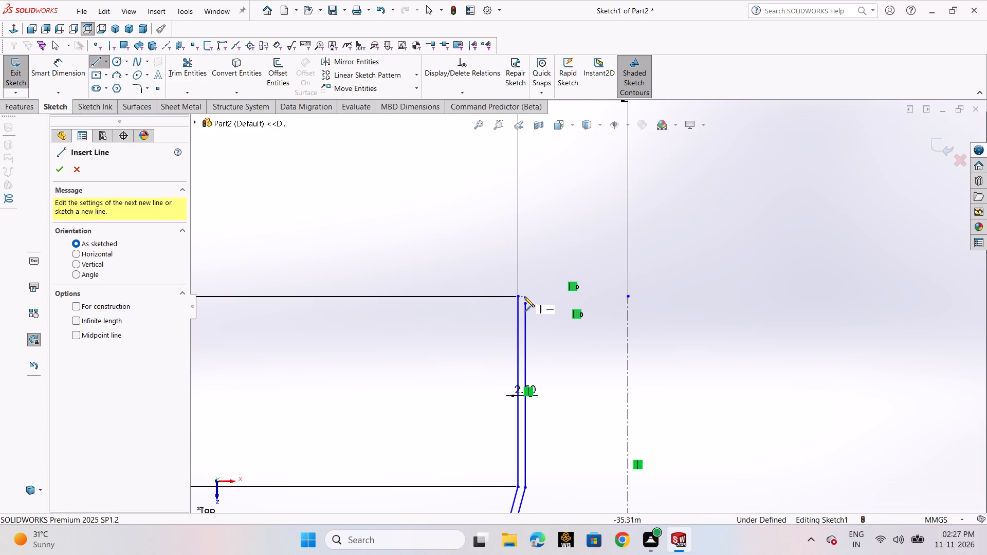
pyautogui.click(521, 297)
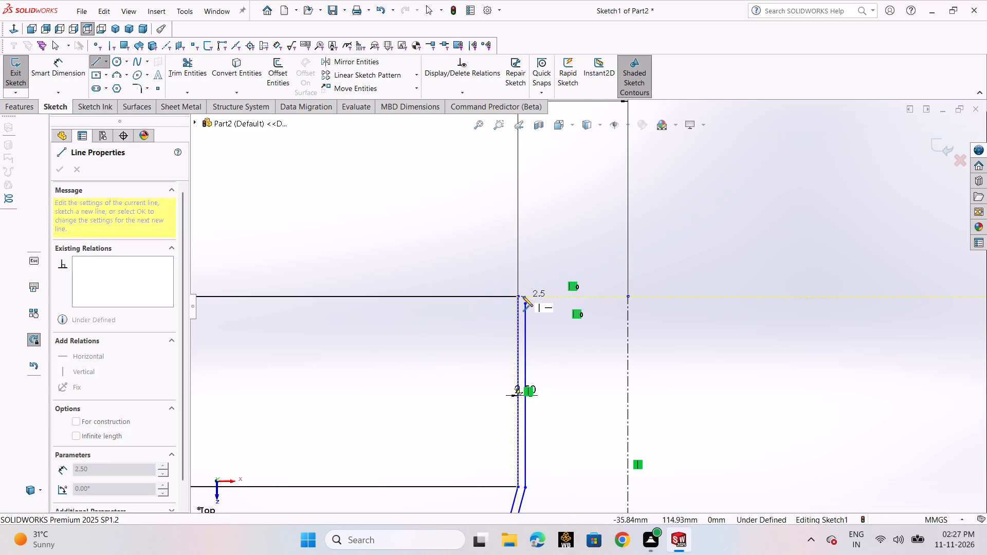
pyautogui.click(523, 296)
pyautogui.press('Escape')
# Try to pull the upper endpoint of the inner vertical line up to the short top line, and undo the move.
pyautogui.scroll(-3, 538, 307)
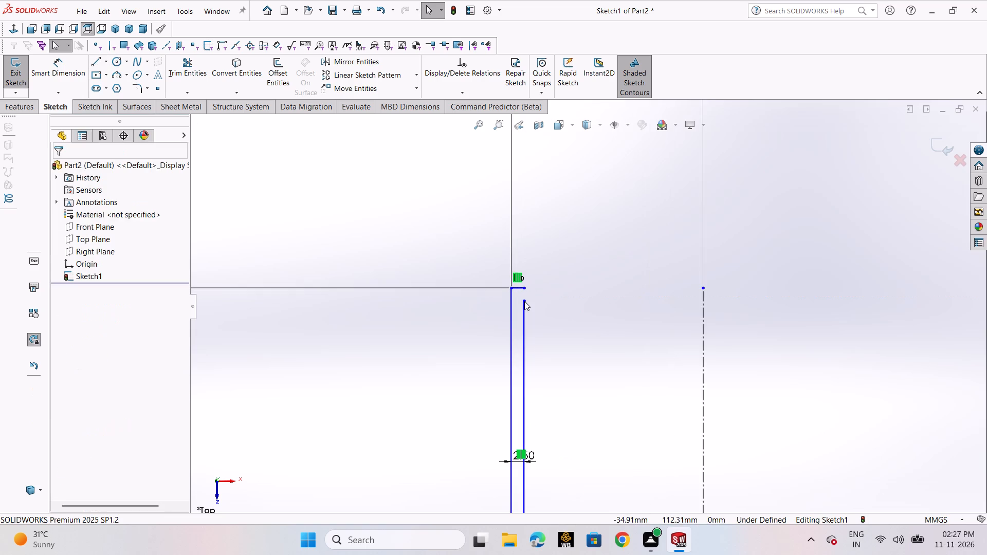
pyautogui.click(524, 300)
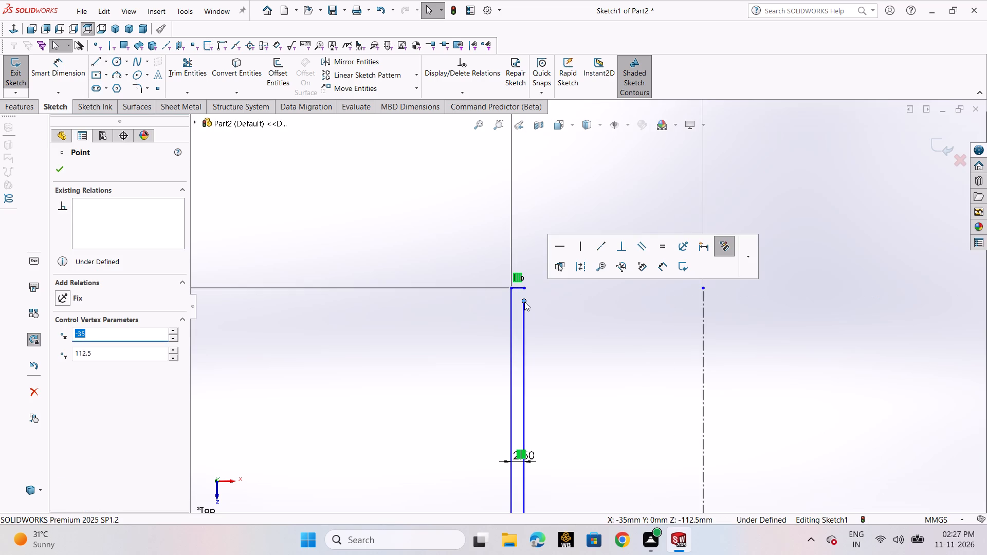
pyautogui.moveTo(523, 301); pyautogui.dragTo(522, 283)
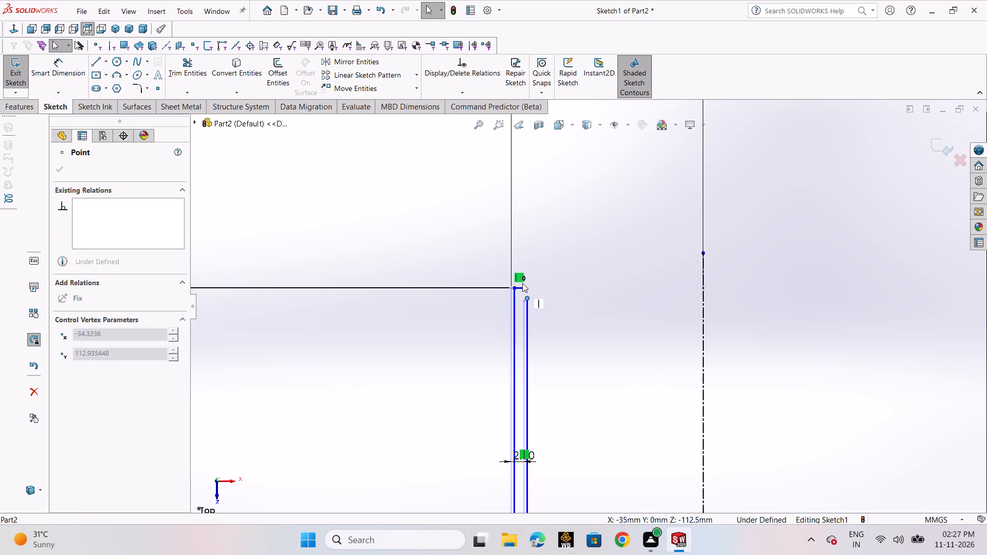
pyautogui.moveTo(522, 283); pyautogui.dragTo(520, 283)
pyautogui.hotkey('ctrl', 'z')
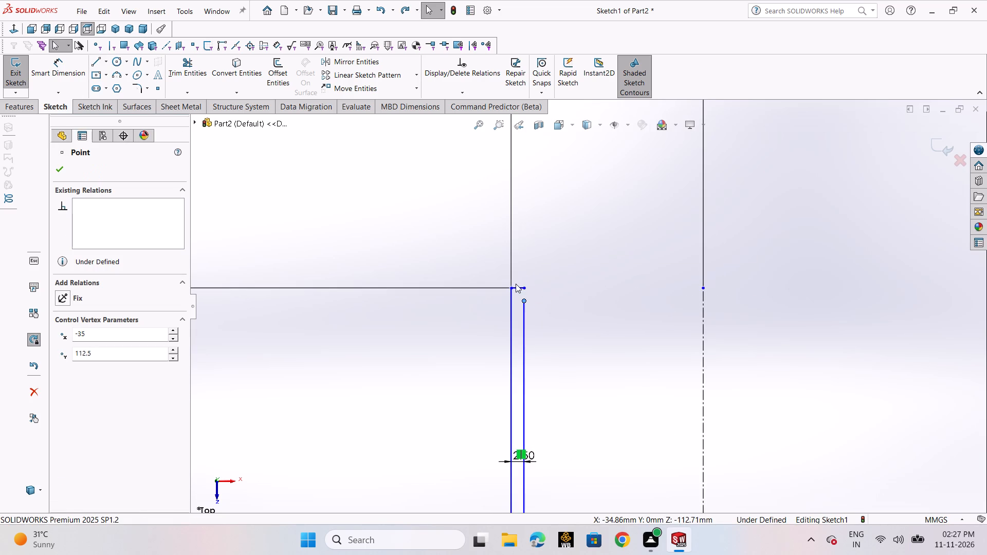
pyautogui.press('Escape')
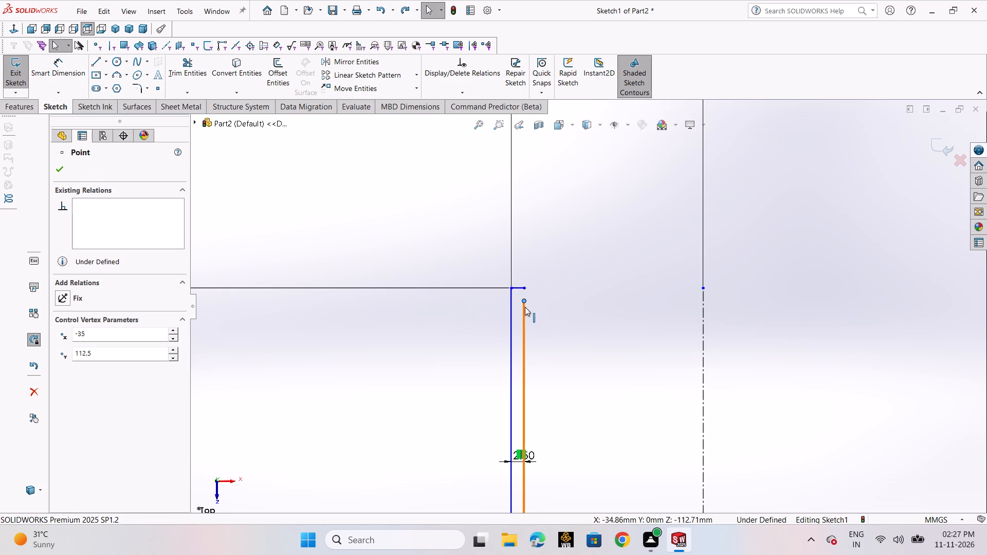
# Delete the inner vertical offset line along with its associated references.
pyautogui.click(525, 307)
pyautogui.press('Delete')
pyautogui.scroll(1, 525, 307)
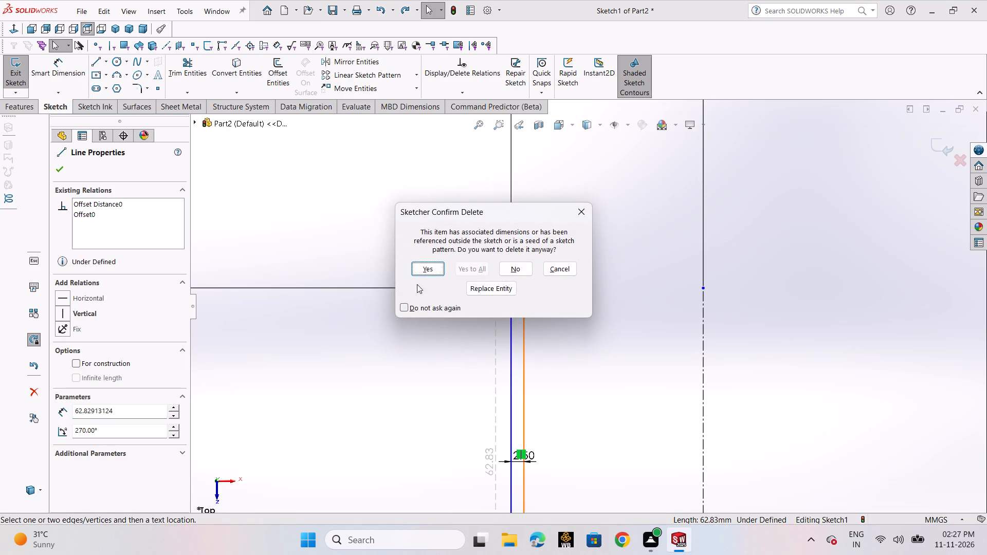
pyautogui.click(422, 267)
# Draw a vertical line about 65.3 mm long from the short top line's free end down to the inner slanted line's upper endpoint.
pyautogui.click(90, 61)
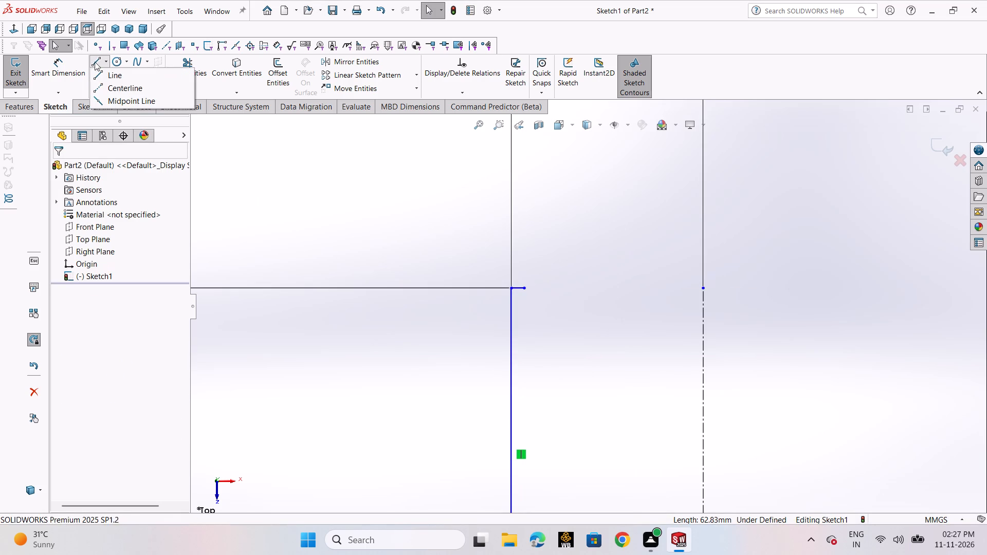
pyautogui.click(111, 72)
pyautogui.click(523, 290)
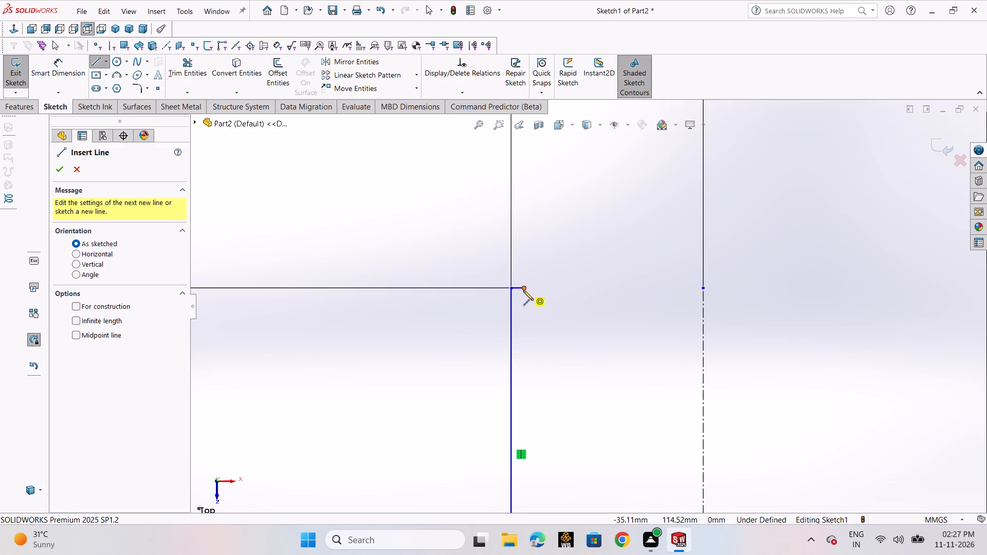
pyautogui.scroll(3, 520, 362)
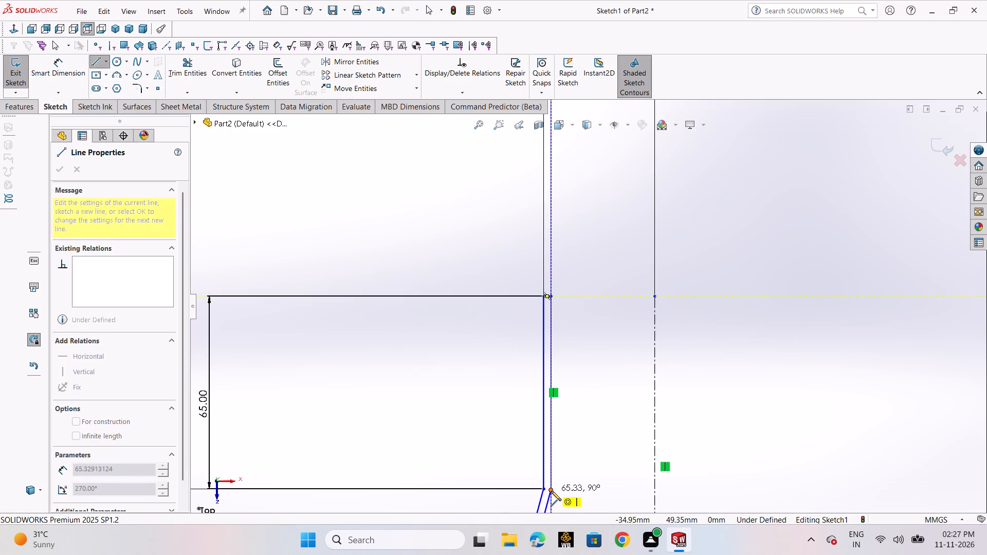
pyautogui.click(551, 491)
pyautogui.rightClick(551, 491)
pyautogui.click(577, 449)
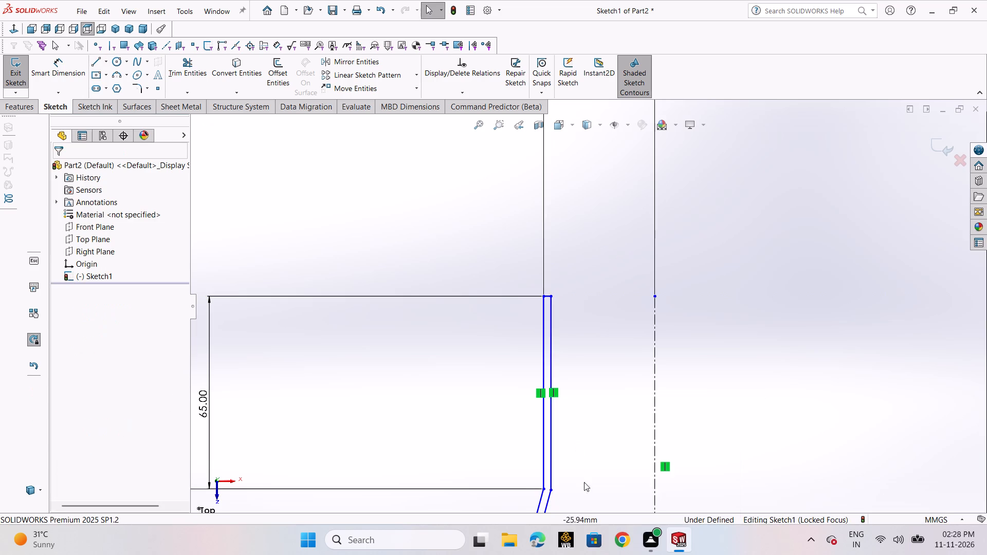
# Delete the remaining inner wall profile: the inner base line, the inner vertical line and the inner slanted line.
pyautogui.scroll(3, 589, 486)
pyautogui.scroll(1, 600, 420)
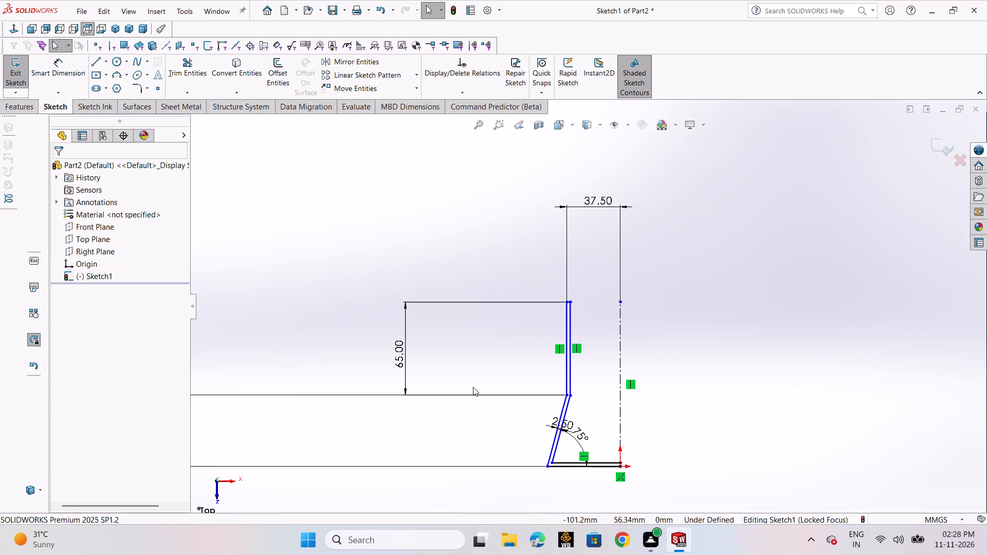
pyautogui.scroll(-2, 595, 365)
pyautogui.scroll(1, 580, 380)
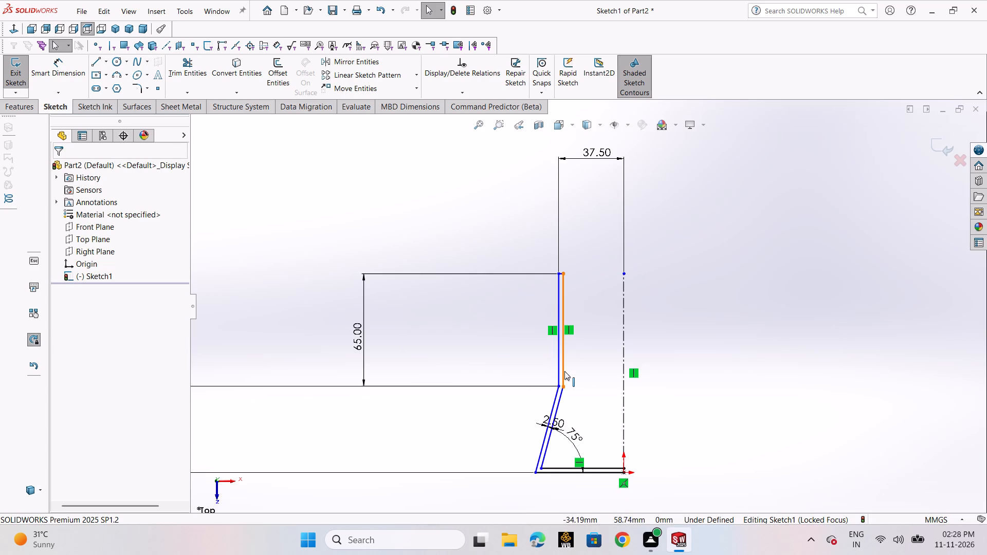
pyautogui.click(564, 371)
pyautogui.click(599, 467)
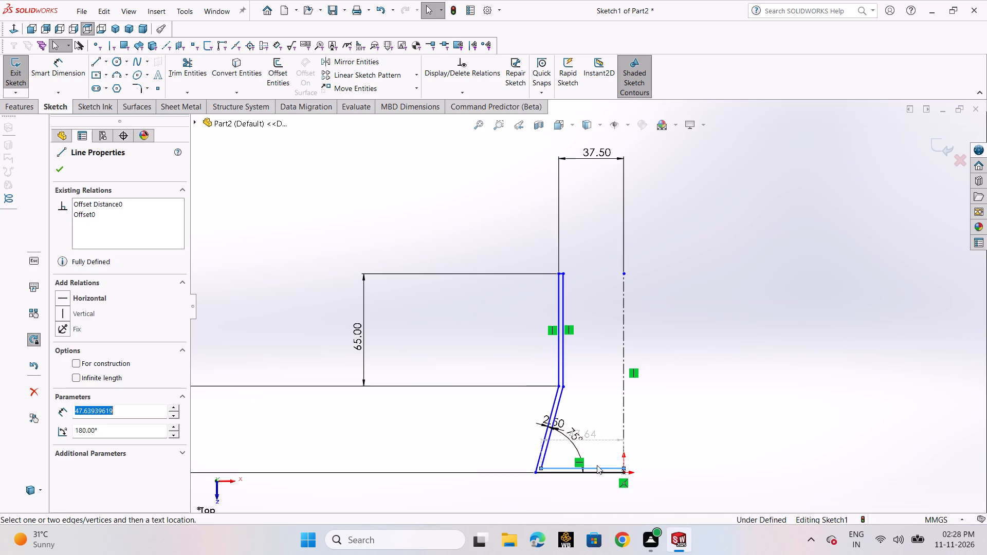
pyautogui.click(548, 448)
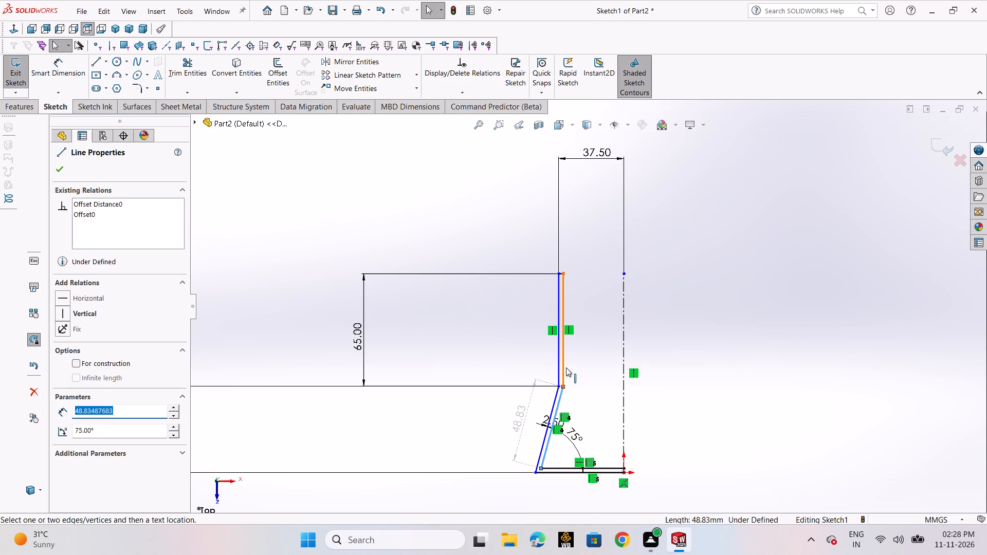
pyautogui.keyDown('ctrl'); pyautogui.click(565, 364); pyautogui.keyUp('ctrl')
pyautogui.click(599, 466)
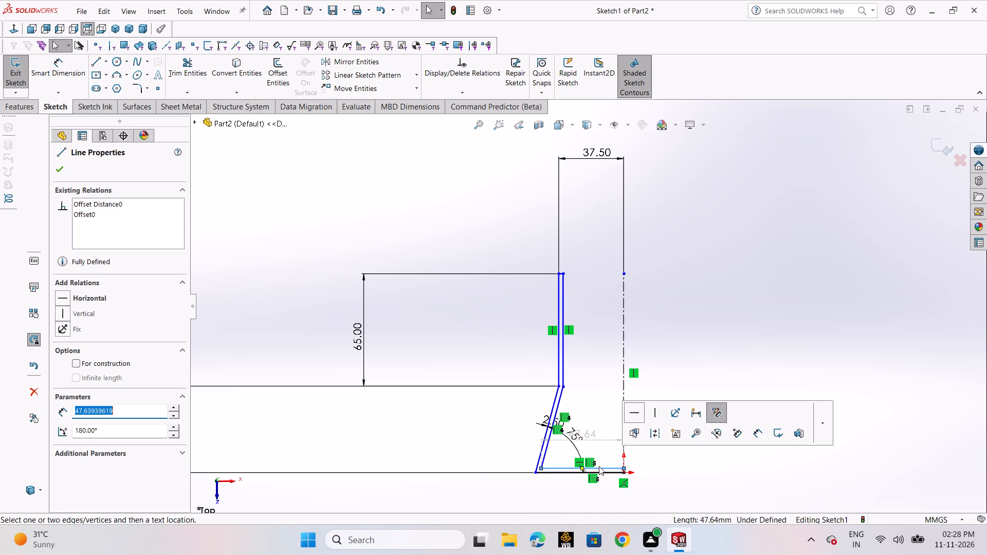
pyautogui.press('Delete')
pyautogui.click(422, 264)
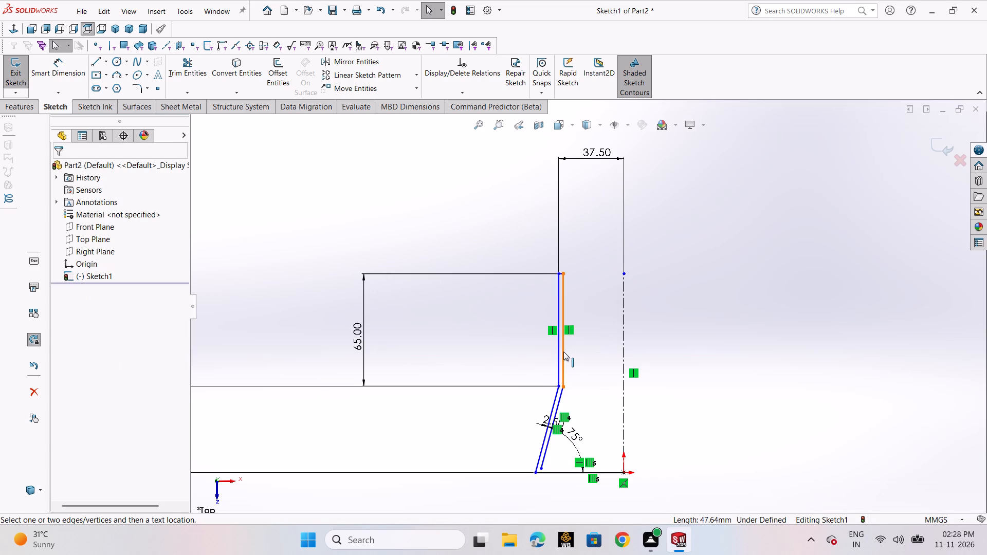
pyautogui.keyDown('ctrl'); pyautogui.click(563, 351); pyautogui.keyUp('ctrl')
pyautogui.keyDown('ctrl'); pyautogui.click(561, 397); pyautogui.keyUp('ctrl')
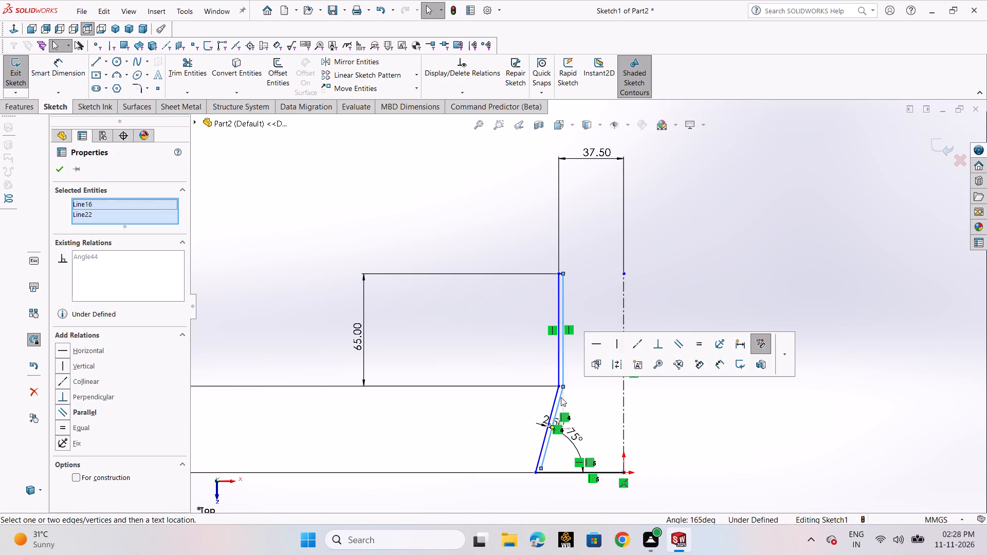
pyautogui.press('Delete')
pyautogui.click(426, 268)
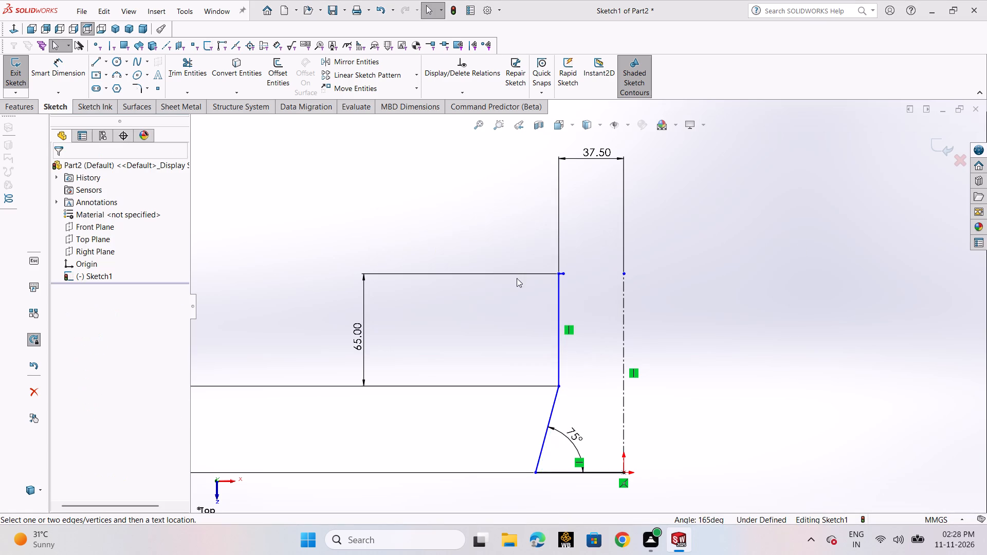
# Delete the short horizontal line at the top of the outer vertical line.
pyautogui.scroll(-4, 558, 277)
pyautogui.click(571, 281)
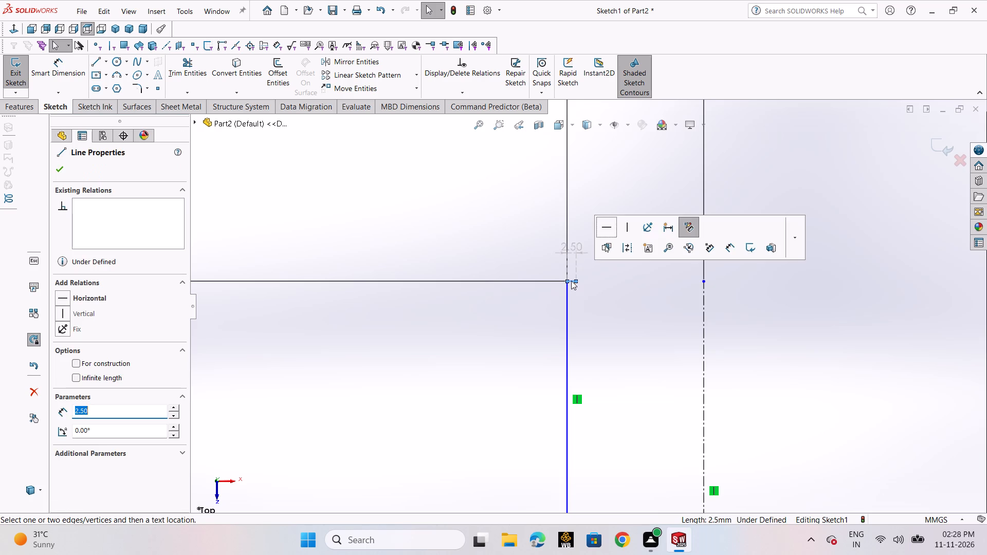
pyautogui.press('Delete')
pyautogui.click(433, 266)
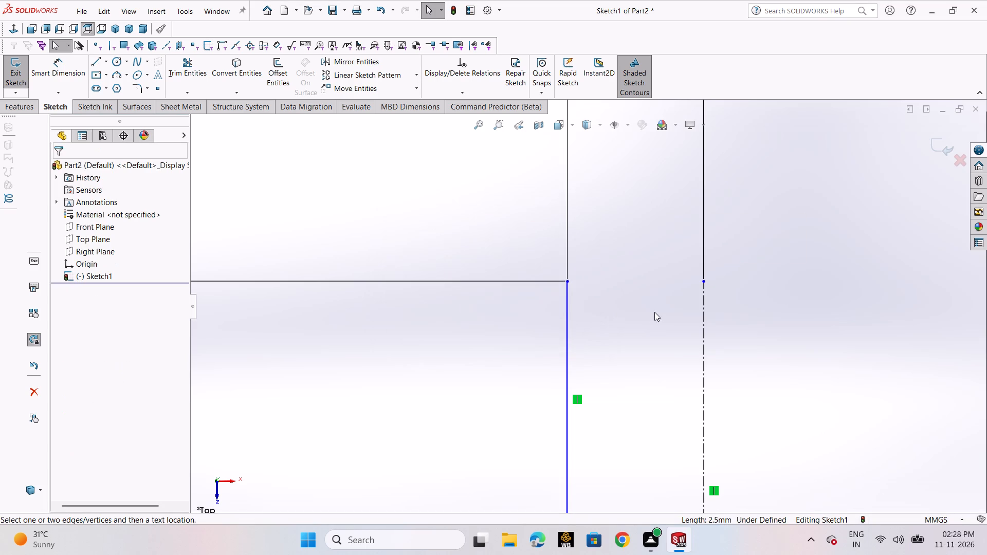
# Add an 85 mm sketch fillet at the corner between the vertical line and the slanted line.
pyautogui.scroll(8, 638, 309)
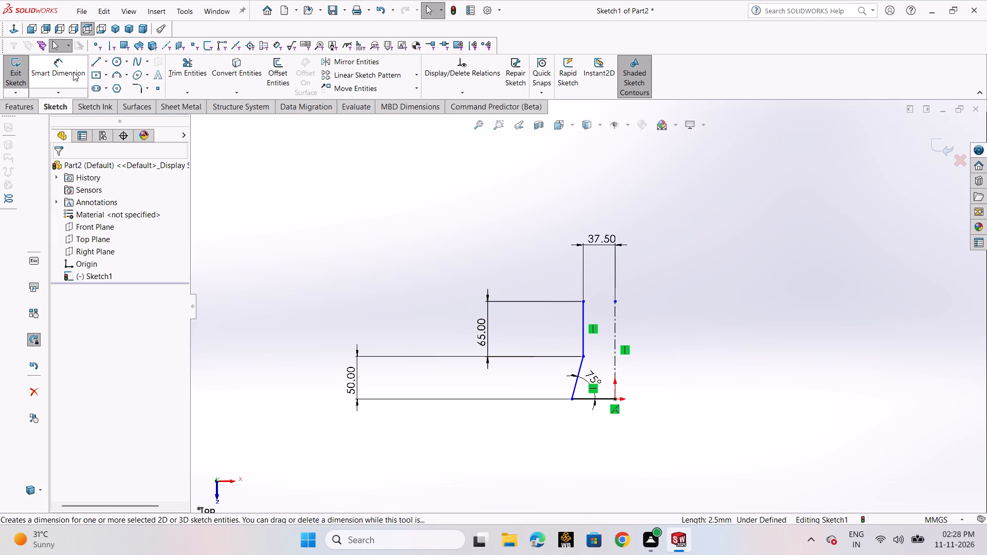
pyautogui.click(139, 85)
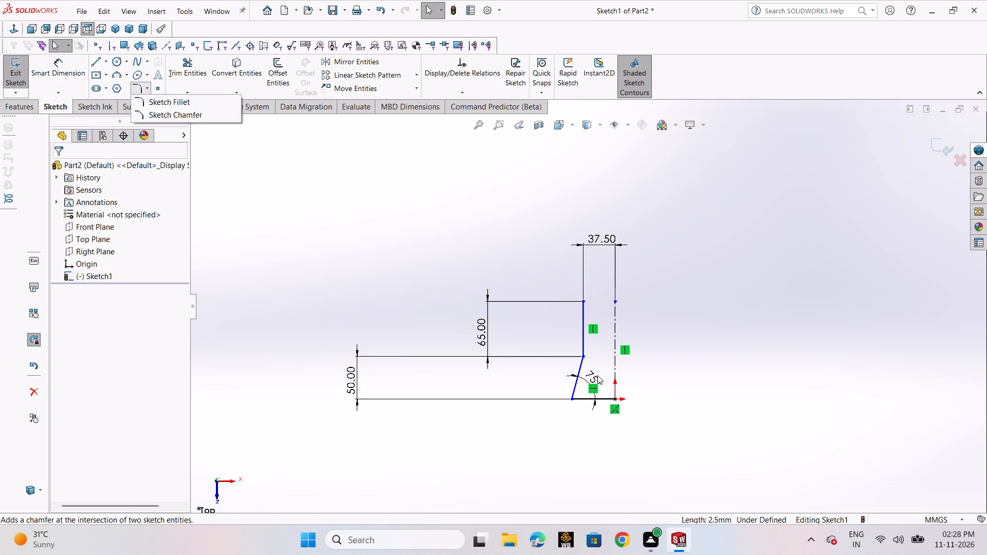
pyautogui.click(179, 98)
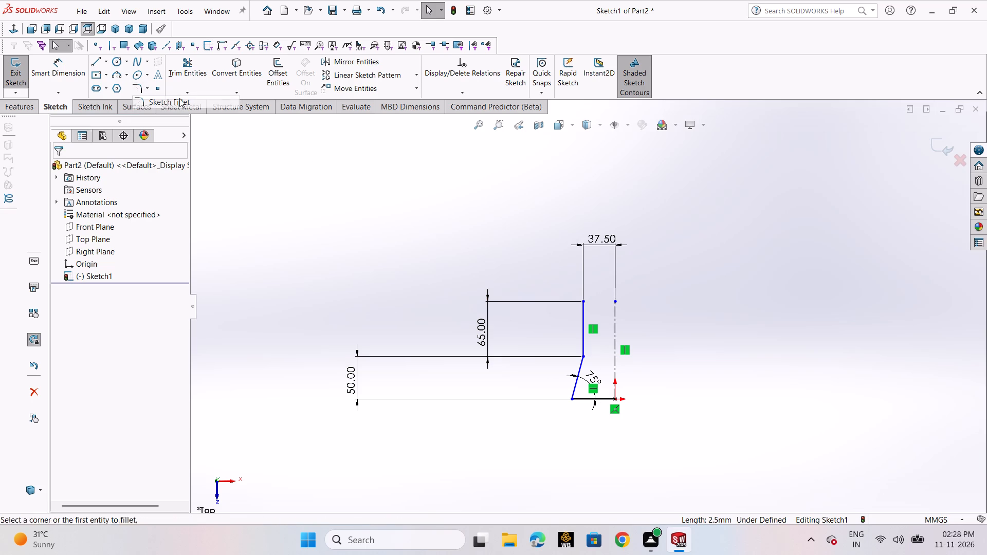
pyautogui.click(584, 357)
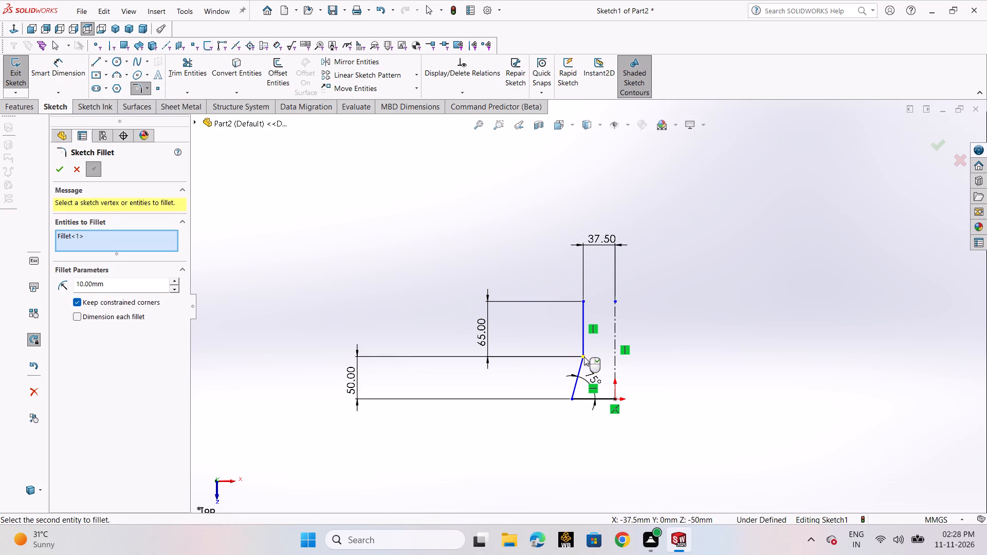
pyautogui.doubleClick(154, 281)
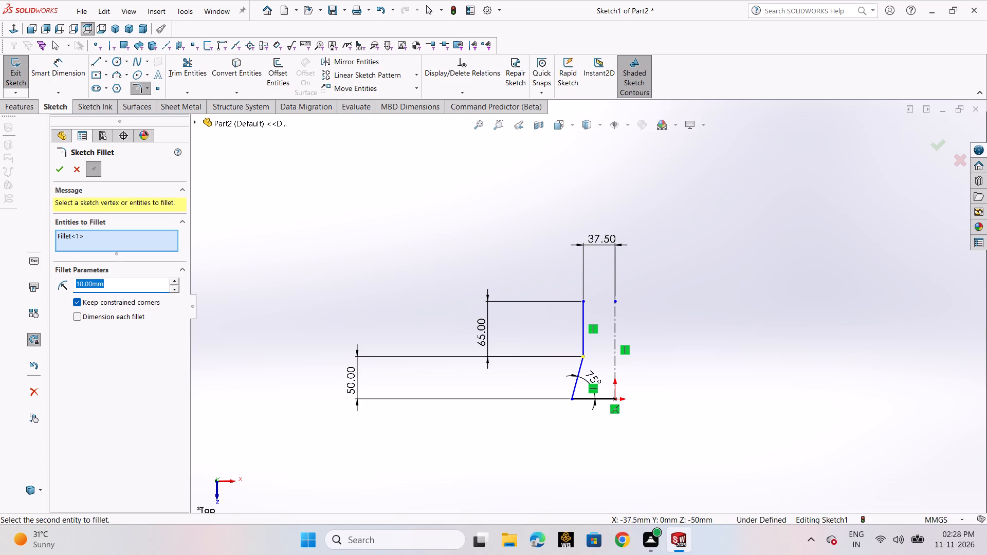
pyautogui.write('85')
pyautogui.press('Return')
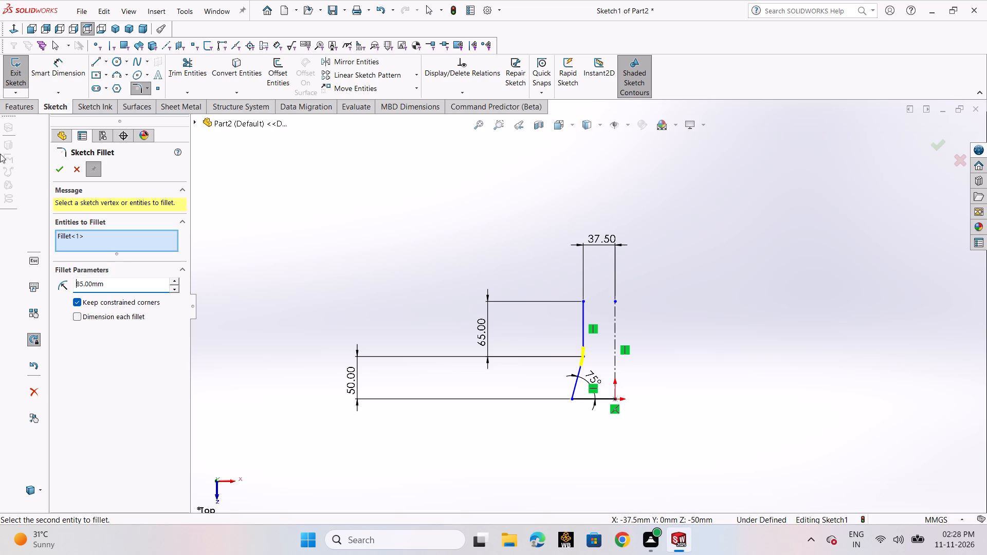
pyautogui.click(62, 171)
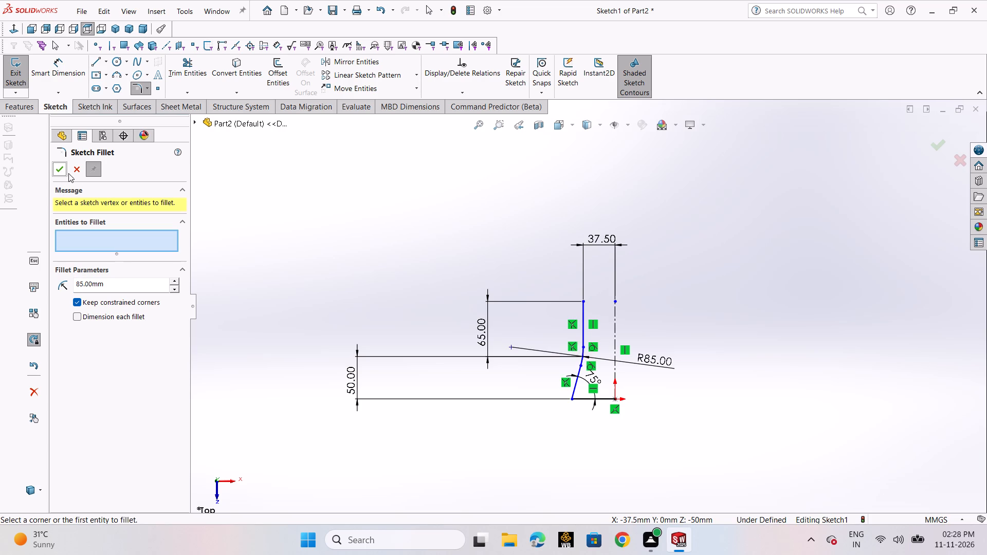
pyautogui.click(57, 173)
# Add a 10 mm sketch fillet at the corner between the slanted line and the base line.
pyautogui.scroll(-3, 572, 386)
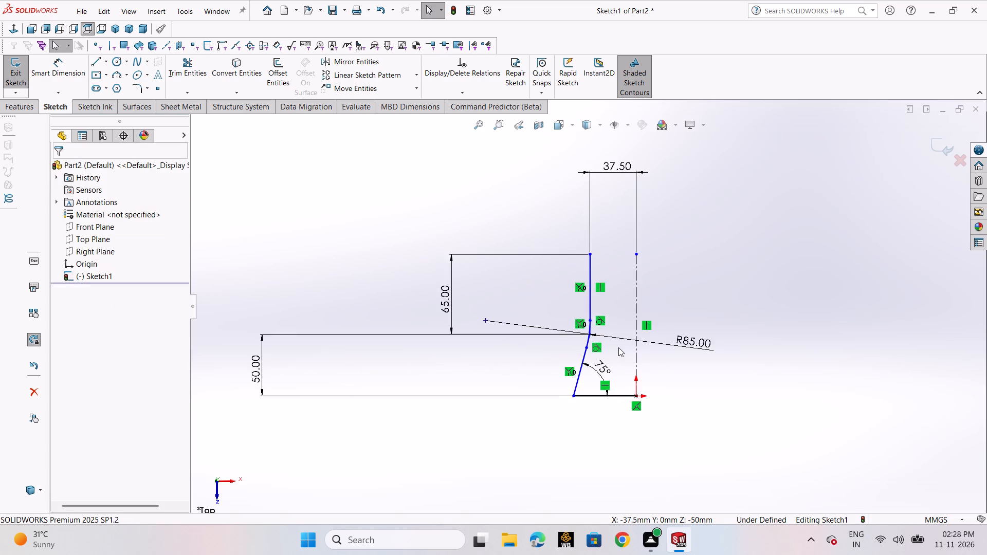
pyautogui.scroll(-2, 618, 347)
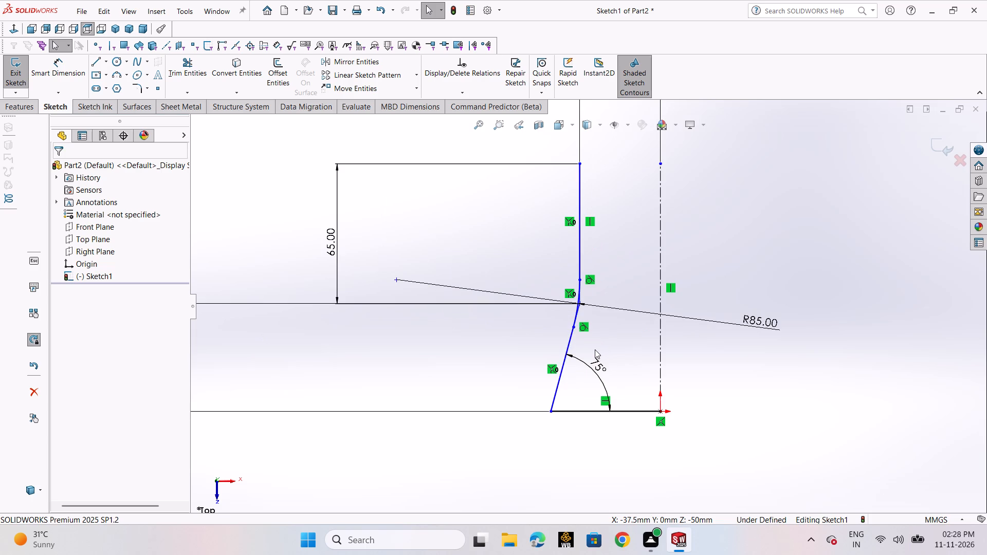
pyautogui.click(134, 88)
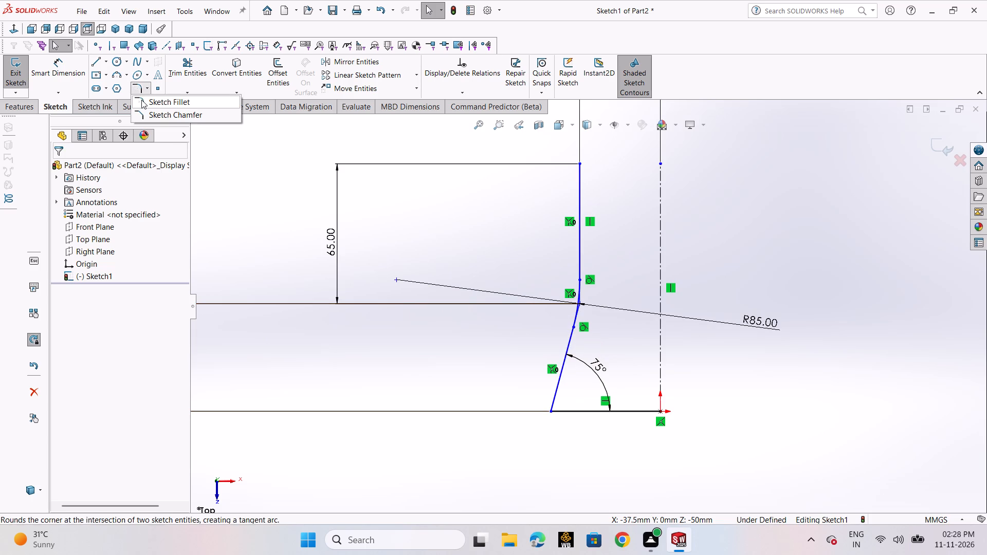
pyautogui.click(141, 100)
pyautogui.click(551, 412)
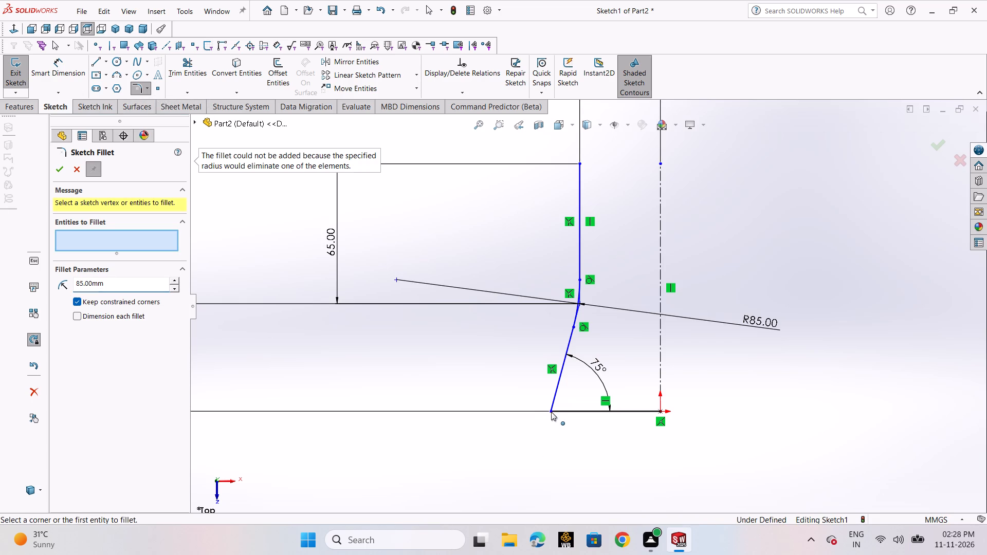
pyautogui.doubleClick(107, 286)
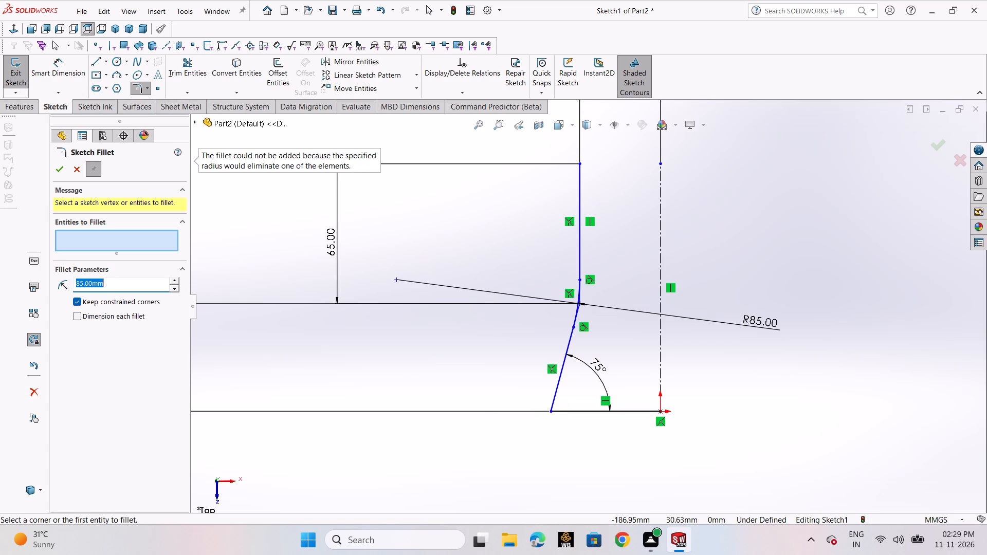
pyautogui.write('10')
pyautogui.press('Return')
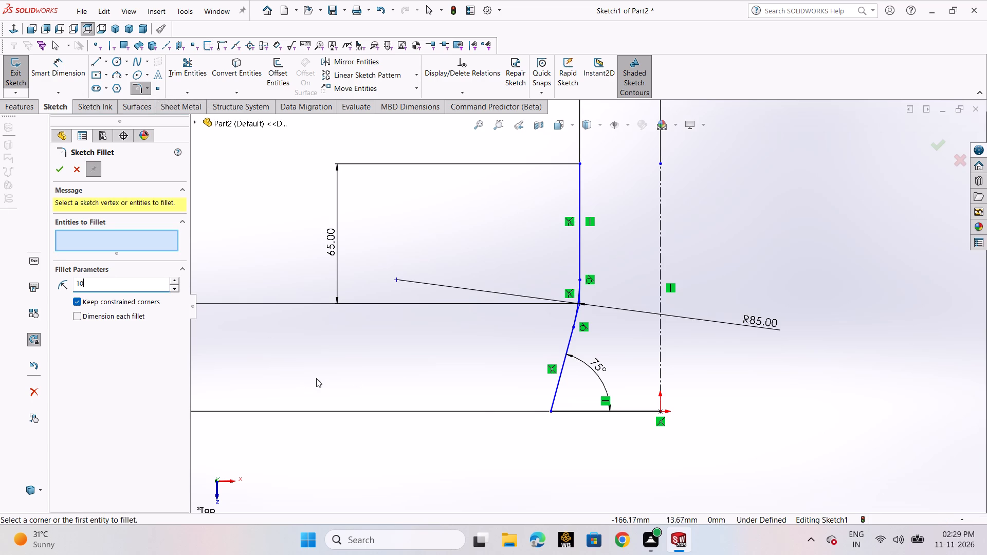
pyautogui.click(551, 414)
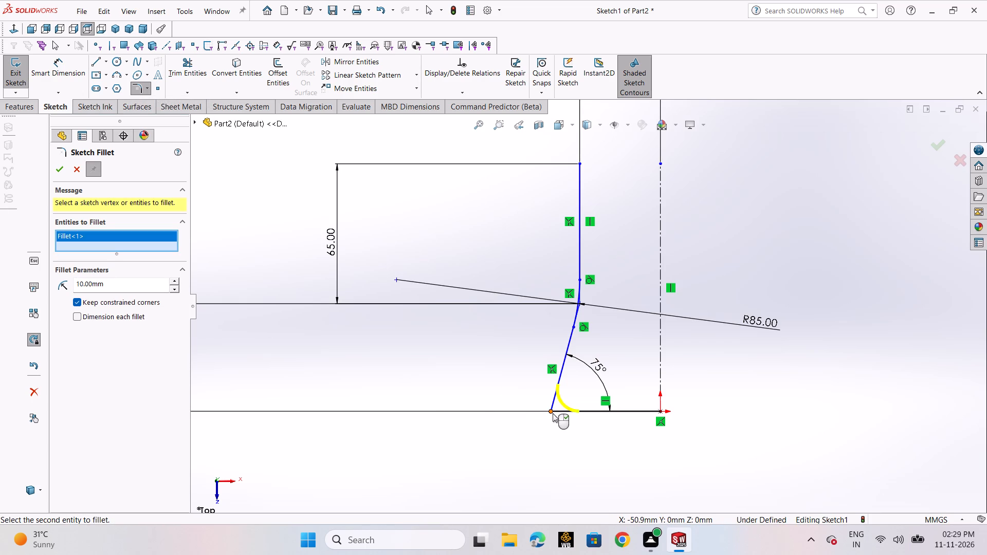
pyautogui.click(64, 170)
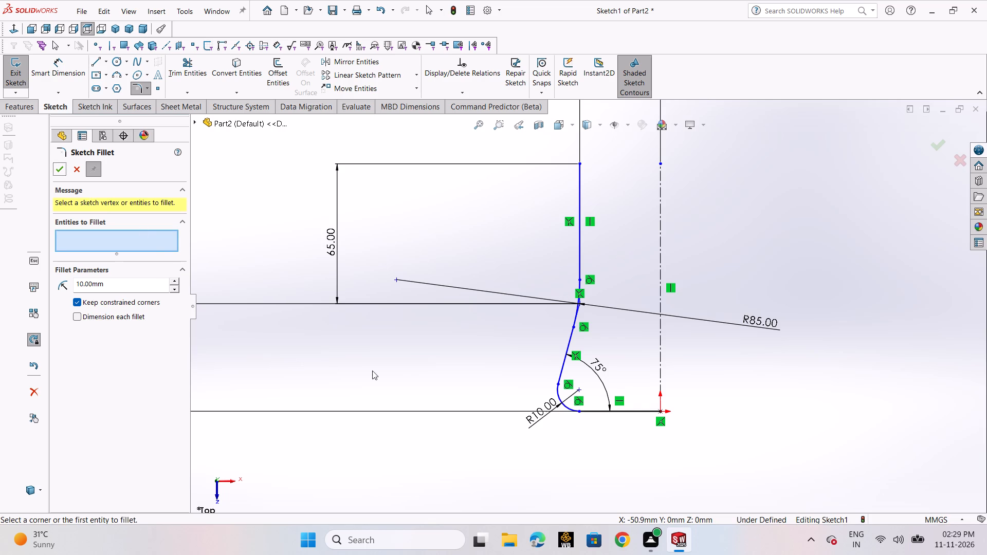
pyautogui.scroll(2, 680, 319)
pyautogui.scroll(2, 589, 276)
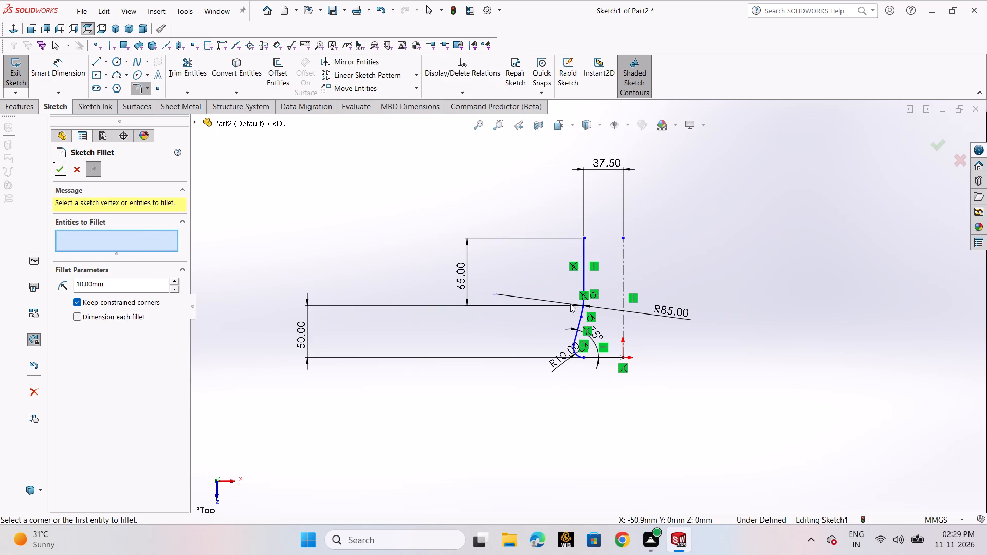
pyautogui.click(62, 169)
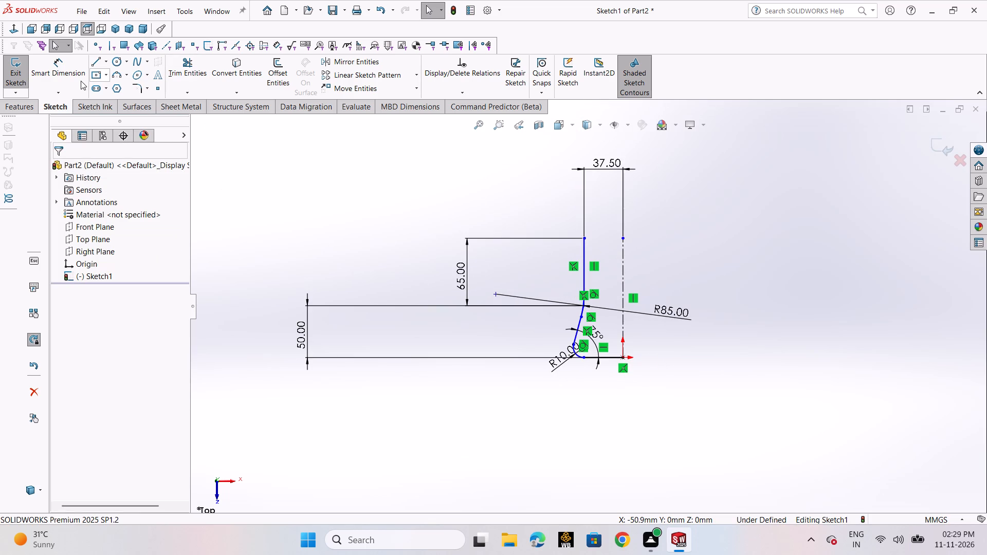
# Offset the whole filleted profile chain 2.5 mm inward, toward the centerline, with the offset dimension added.
pyautogui.click(278, 75)
pyautogui.moveTo(547, 221); pyautogui.dragTo(583, 269)
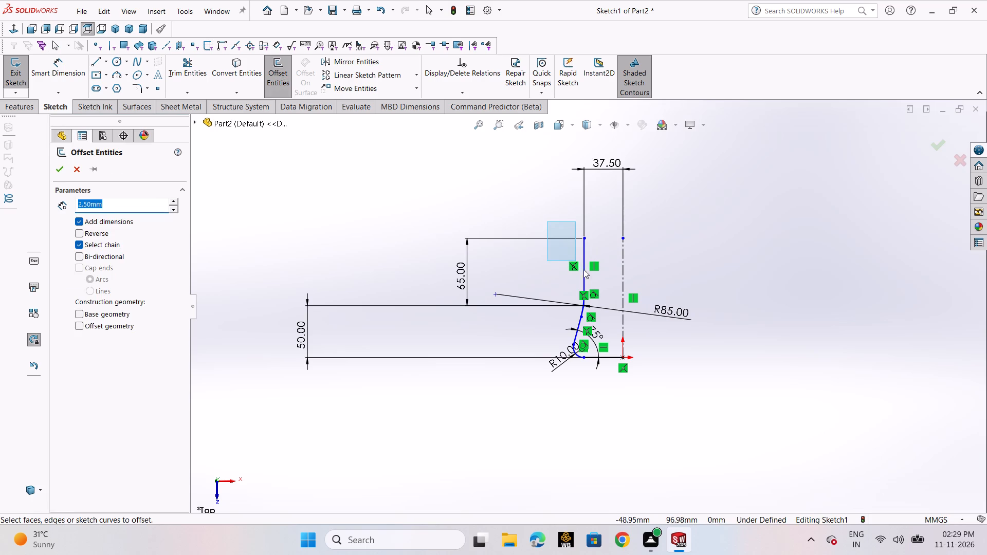
pyautogui.moveTo(583, 269); pyautogui.dragTo(609, 362)
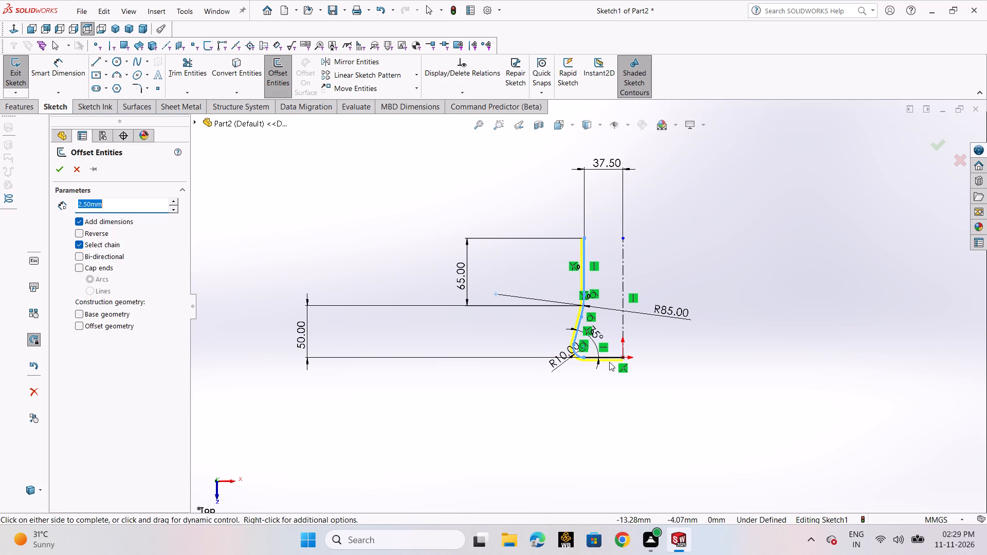
pyautogui.click(95, 231)
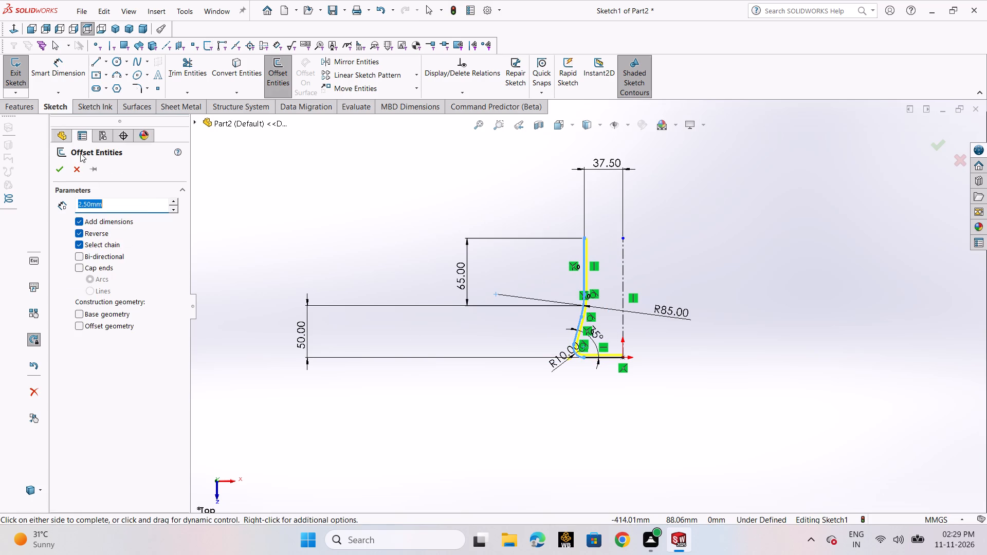
pyautogui.click(59, 169)
# Draw a 2.5 mm horizontal line joining the upper endpoints of the outer and inner vertical walls.
pyautogui.scroll(-3, 644, 230)
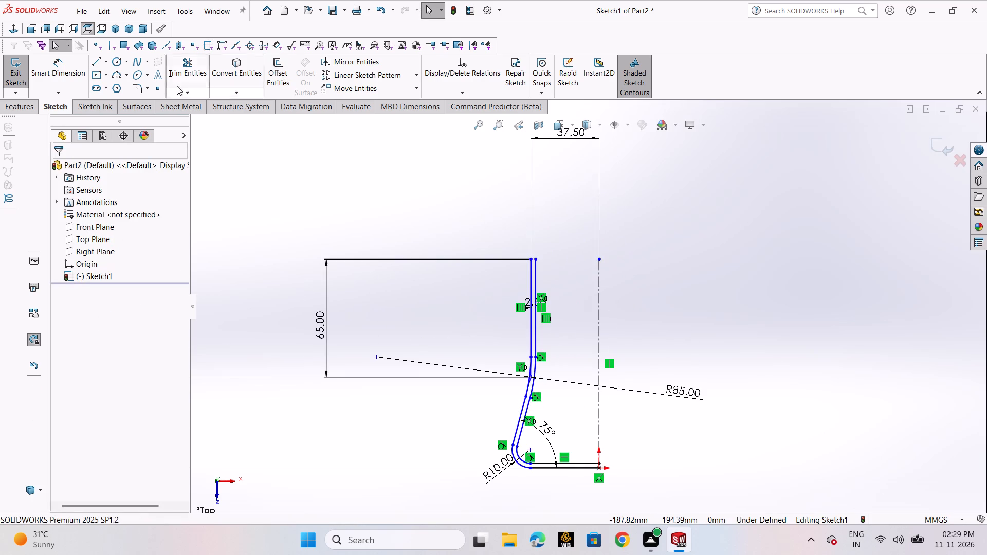
pyautogui.click(94, 64)
pyautogui.click(101, 77)
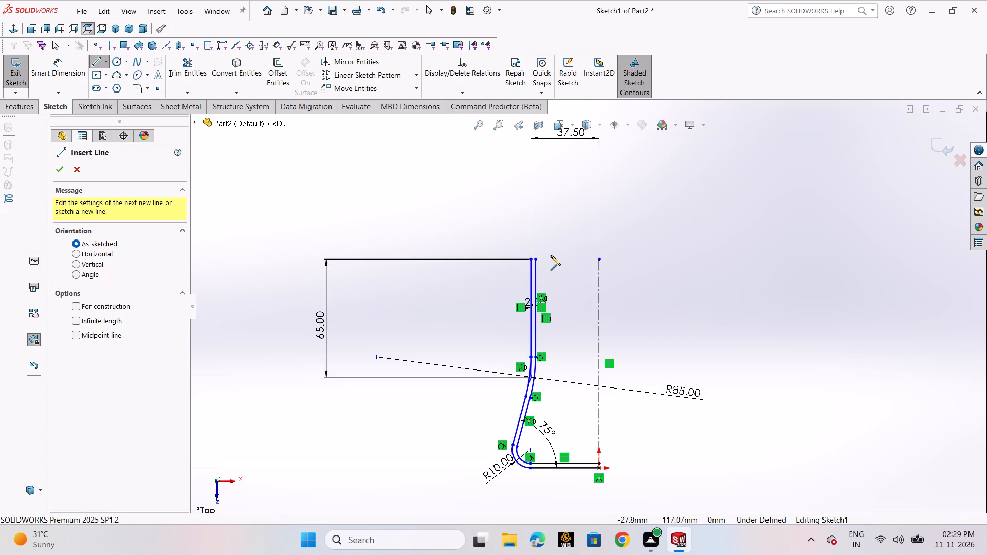
pyautogui.scroll(-4, 551, 255)
pyautogui.click(522, 277)
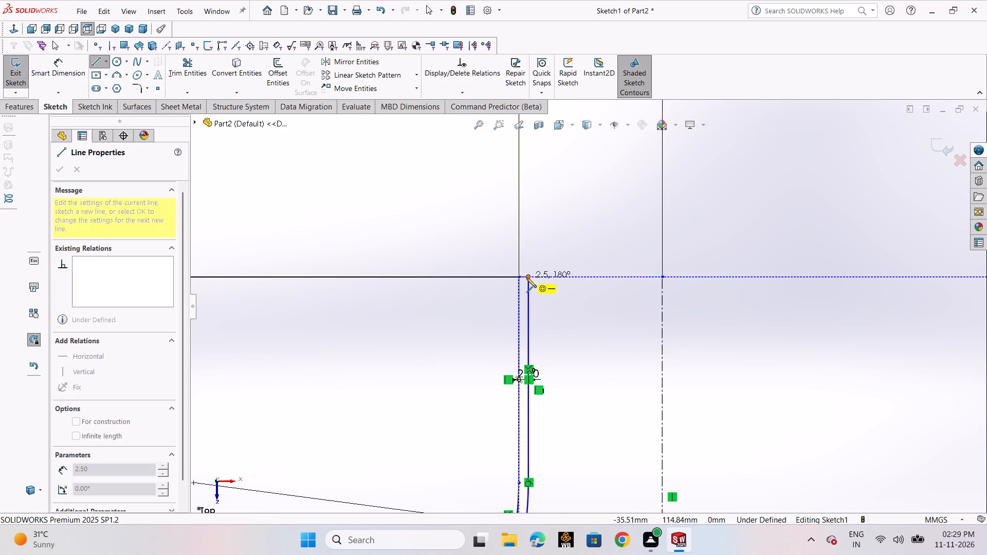
pyautogui.click(526, 277)
pyautogui.rightClick(526, 277)
pyautogui.click(553, 285)
# Draw a 2.5 mm vertical line on the centerline from the inner base line's end to the origin, closing the profile.
pyautogui.scroll(8, 575, 319)
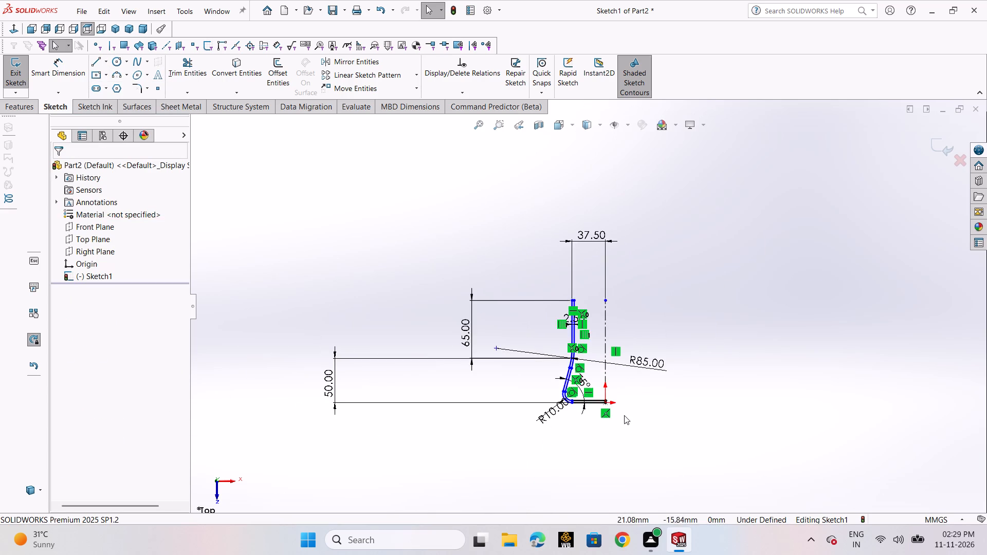
pyautogui.scroll(-4, 621, 412)
pyautogui.click(101, 63)
pyautogui.click(108, 77)
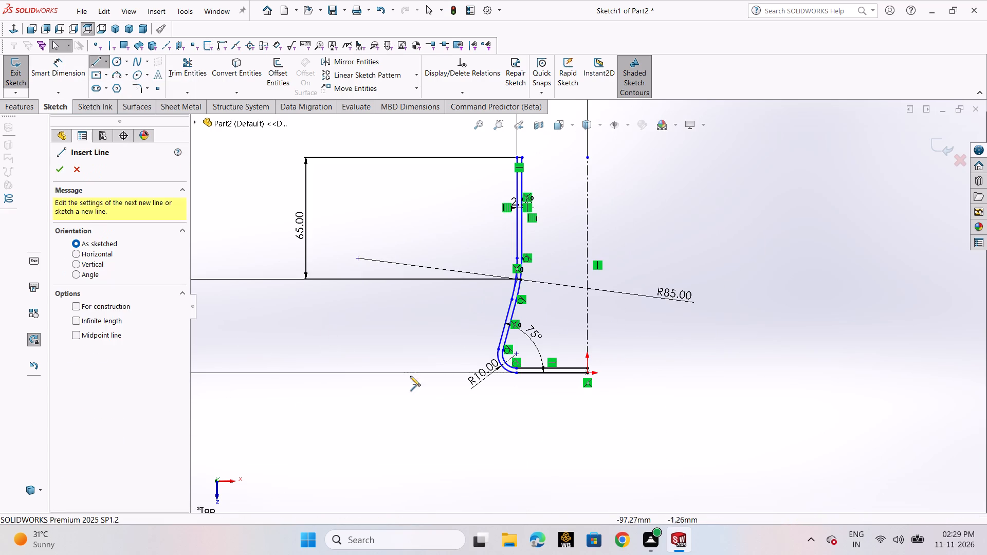
pyautogui.scroll(-7, 559, 363)
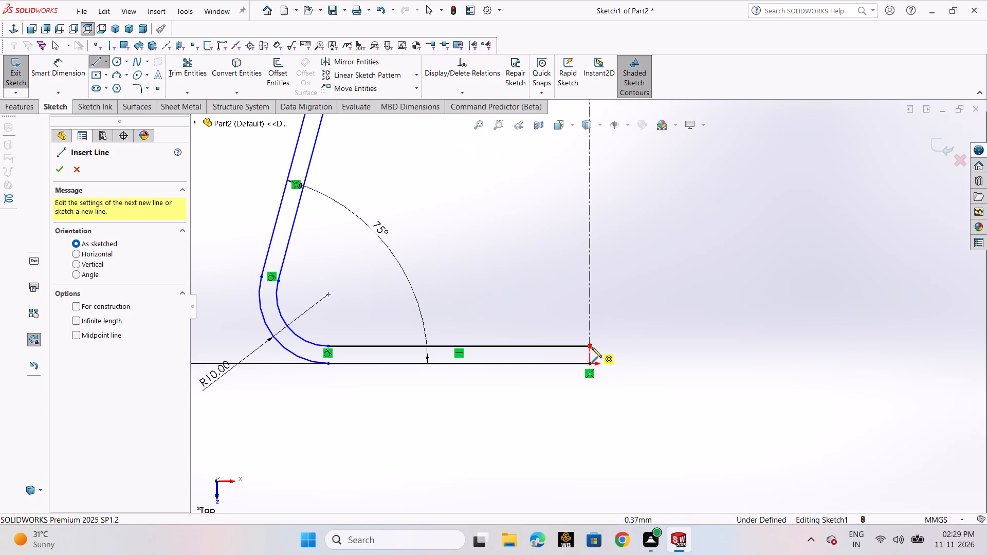
pyautogui.click(592, 347)
pyautogui.click(589, 363)
pyautogui.rightClick(589, 363)
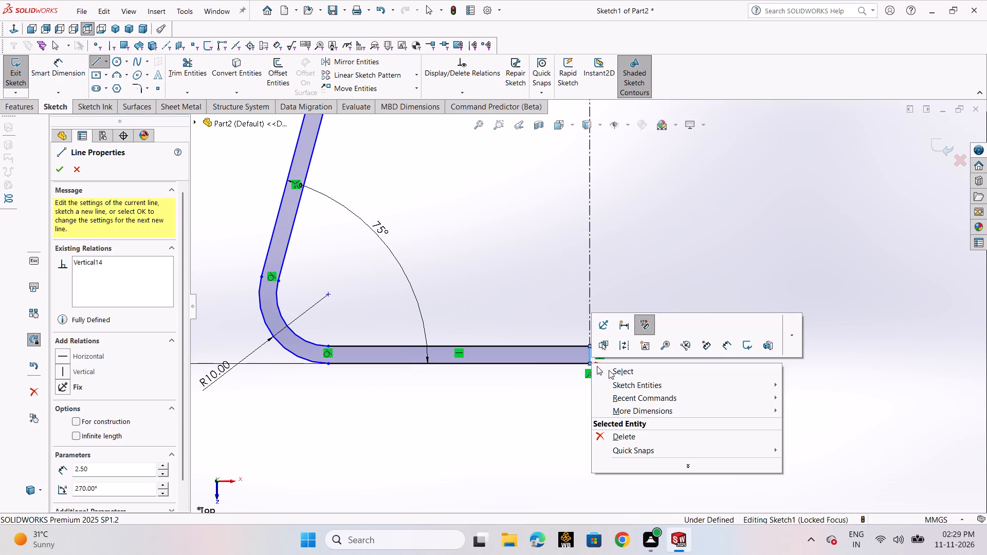
pyautogui.click(609, 370)
# Exit the sketch and revolve the closed wall profile 360° about the vertical centerline as a Revolved Boss/Base.
pyautogui.scroll(9, 609, 370)
pyautogui.scroll(3, 632, 302)
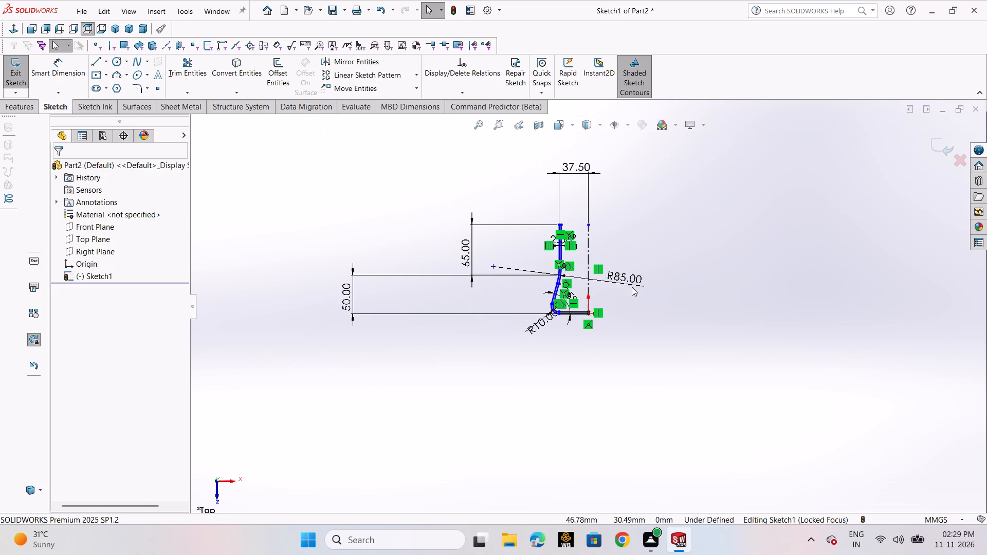
pyautogui.click(11, 76)
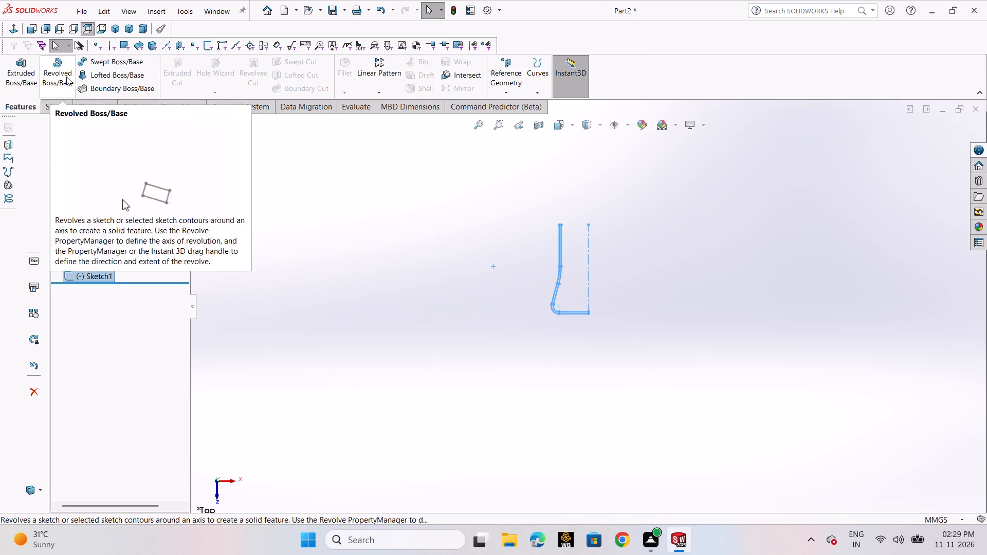
pyautogui.click(66, 77)
pyautogui.scroll(2, 629, 294)
pyautogui.scroll(2, 484, 301)
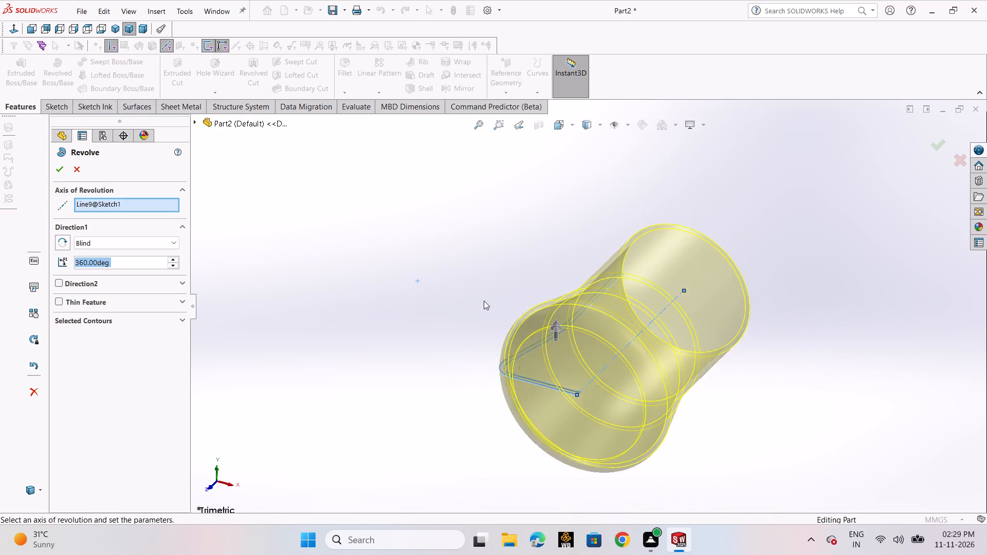
pyautogui.scroll(1, 484, 301)
pyautogui.click(65, 171)
pyautogui.click(386, 270)
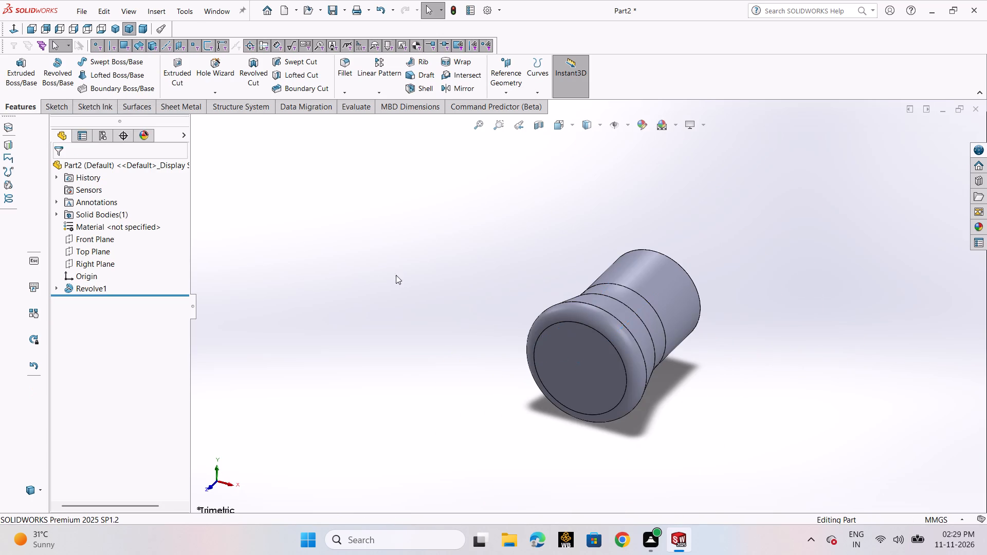
# Examine the revolved body from its open end and in the isometric and standard orthographic views.
pyautogui.scroll(2, 710, 290)
pyautogui.moveTo(710, 272); pyautogui.dragTo(489, 213, button='middle')
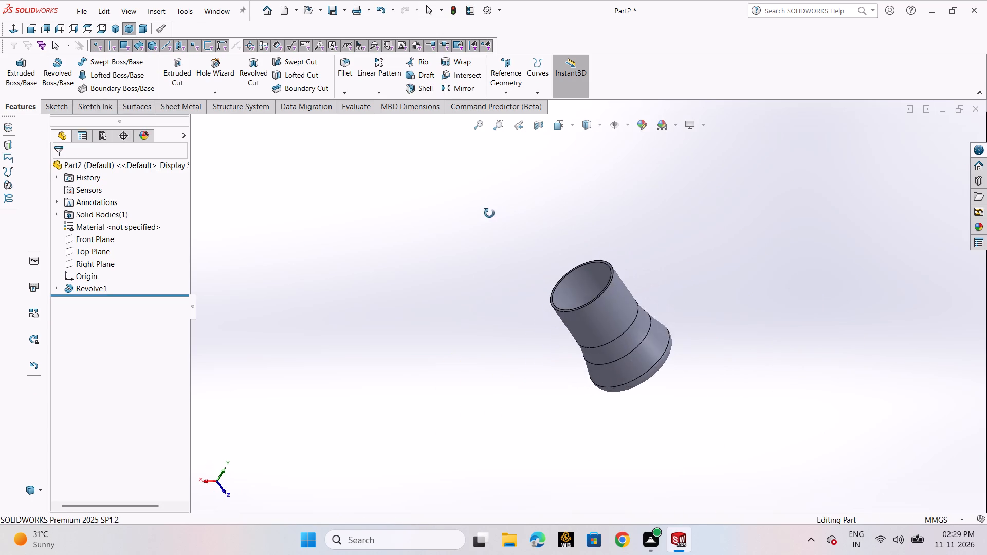
pyautogui.moveTo(489, 213); pyautogui.dragTo(488, 209, button='middle')
pyautogui.moveTo(490, 205); pyautogui.dragTo(498, 200, button='middle')
pyautogui.moveTo(526, 190); pyautogui.dragTo(531, 189, button='middle')
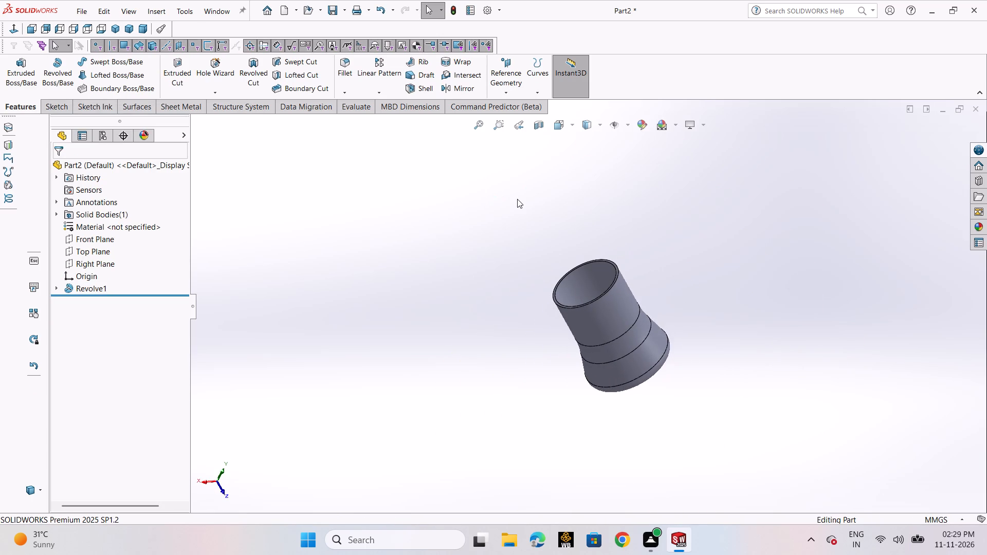
pyautogui.hotkey('ctrl', '7')
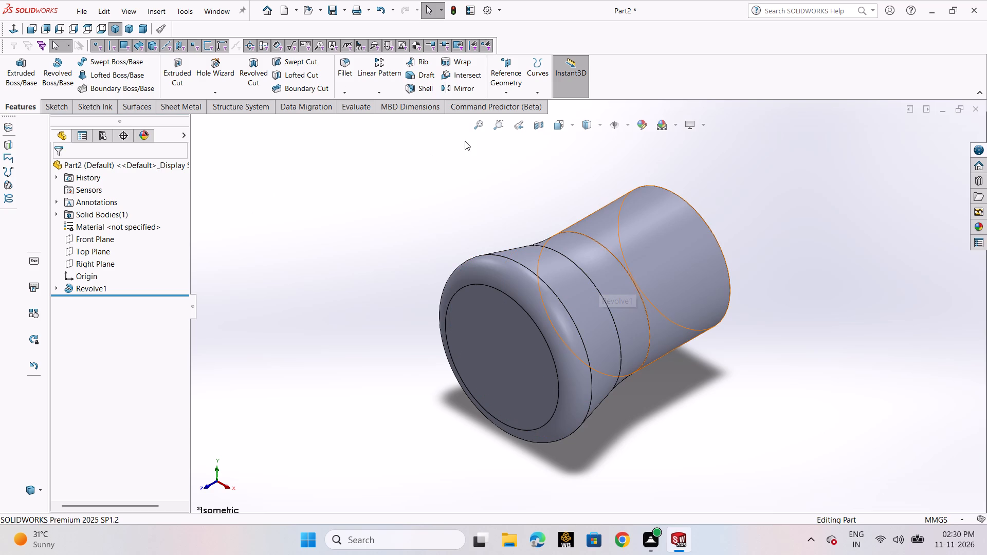
pyautogui.hotkey('ctrl', '1')
pyautogui.hotkey('ctrl', '2')
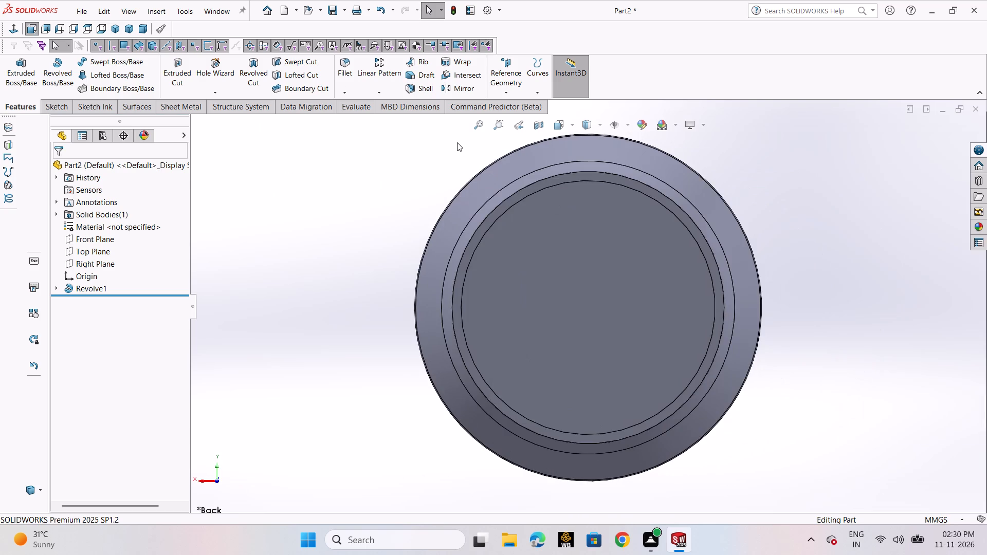
pyautogui.hotkey('ctrl', '3')
pyautogui.hotkey('ctrl', '4')
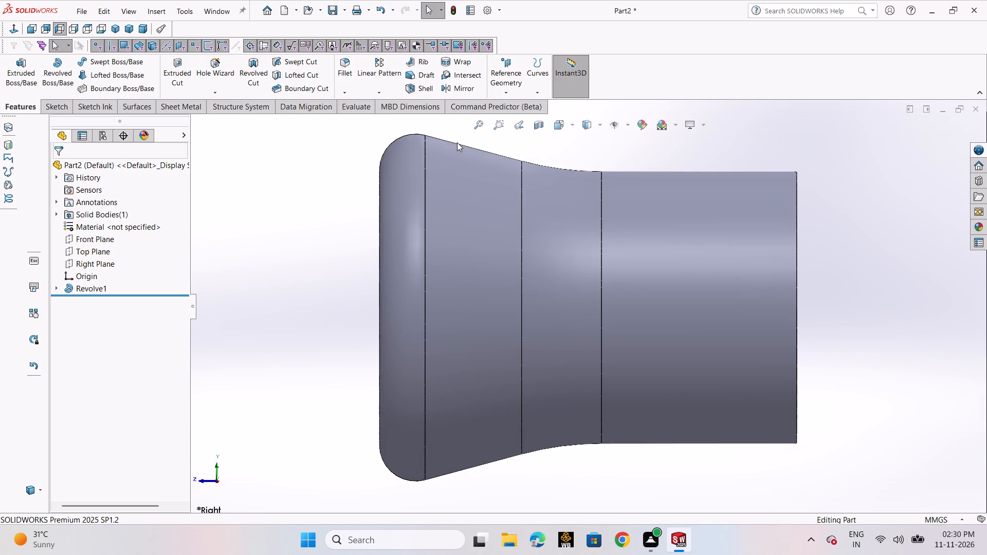
pyautogui.hotkey('ctrl', '5')
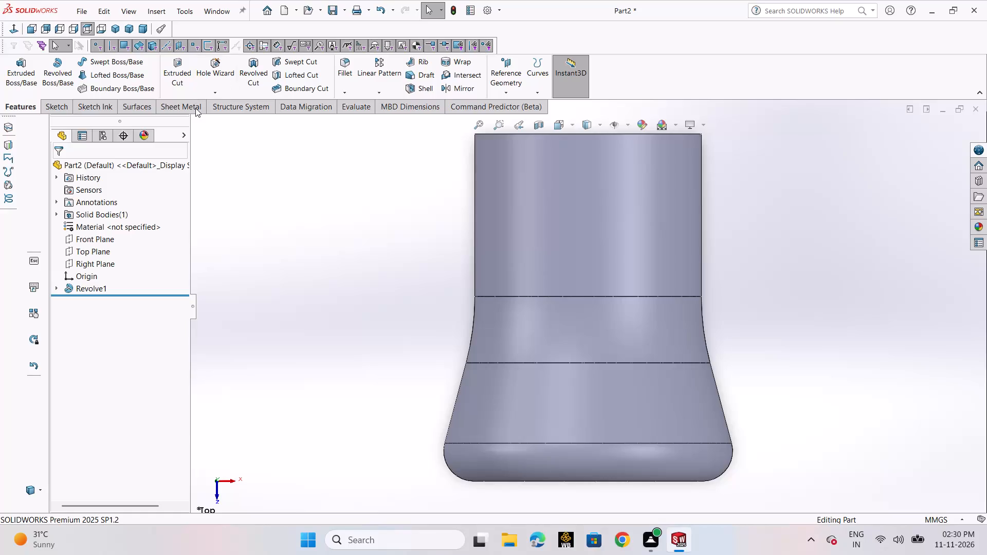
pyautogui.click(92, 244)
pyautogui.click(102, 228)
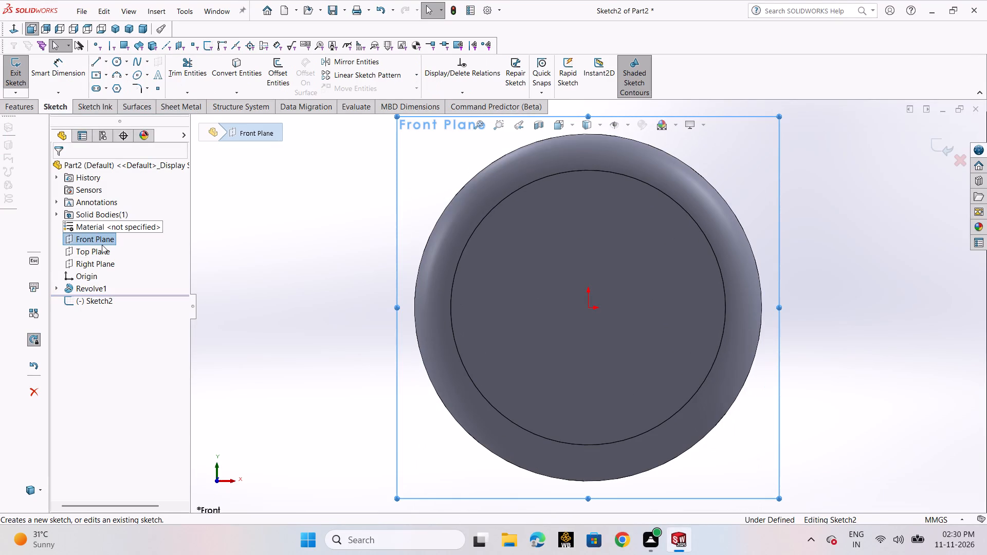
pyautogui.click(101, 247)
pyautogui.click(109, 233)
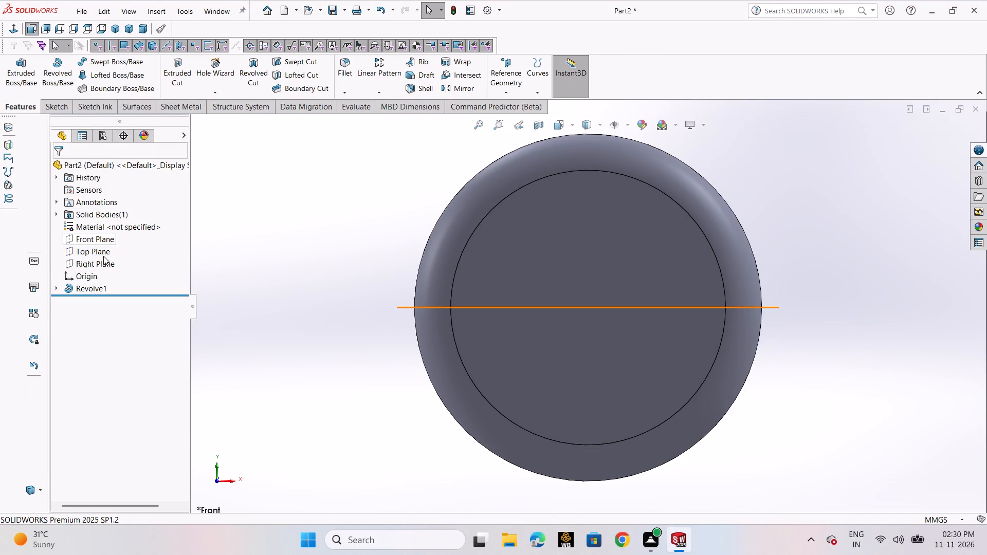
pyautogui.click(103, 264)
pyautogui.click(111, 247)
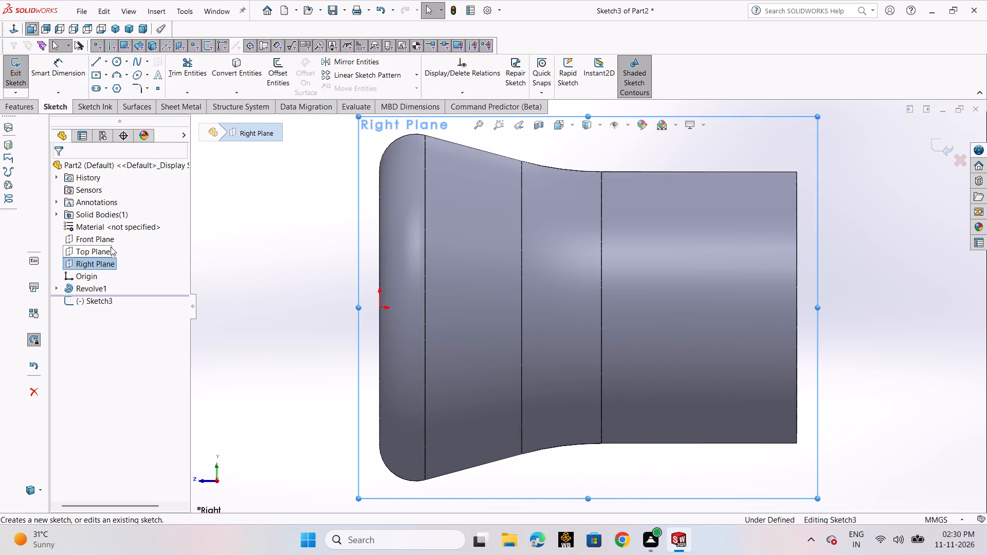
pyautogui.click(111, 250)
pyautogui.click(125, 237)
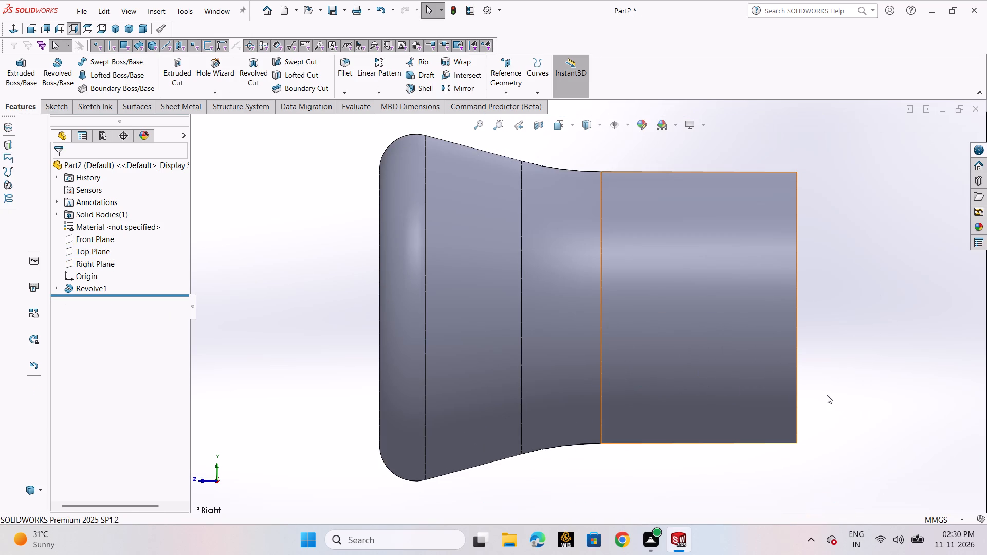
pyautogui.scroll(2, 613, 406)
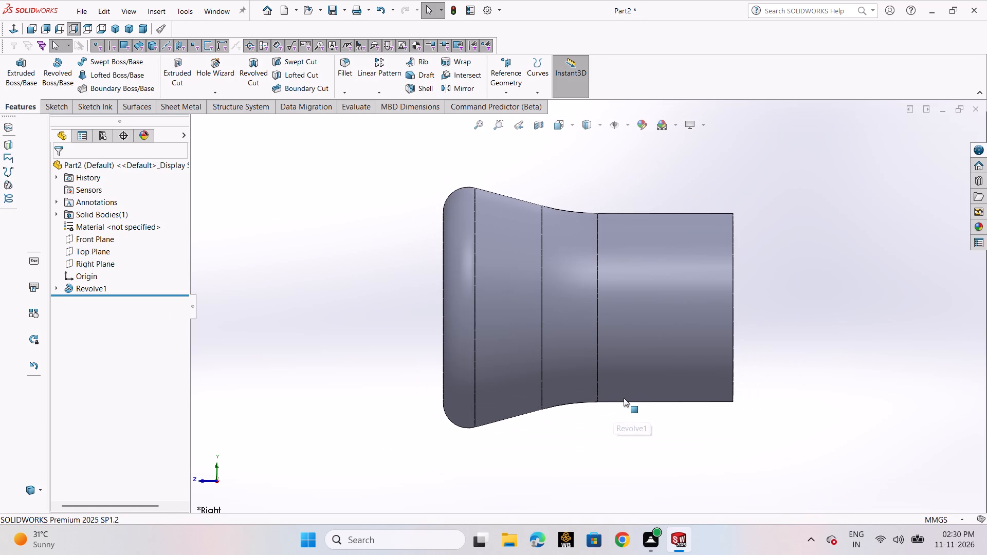
# Sketch on the Top Plane an open three-line handle outline against the vessel's straight wall, its first two lines about 26 mm and 25 mm long.
pyautogui.hotkey('ctrl', '1')
pyautogui.hotkey('ctrl', '7')
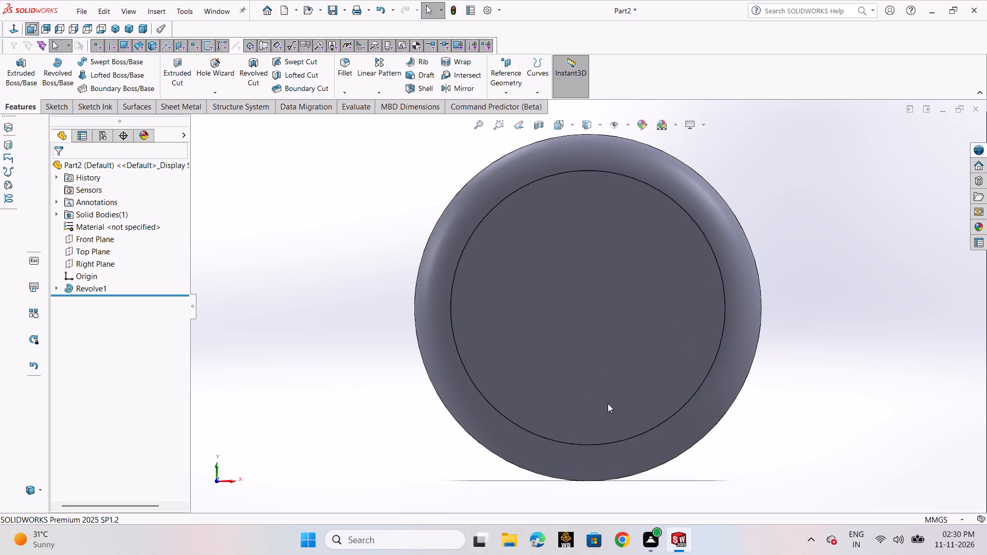
pyautogui.click(110, 263)
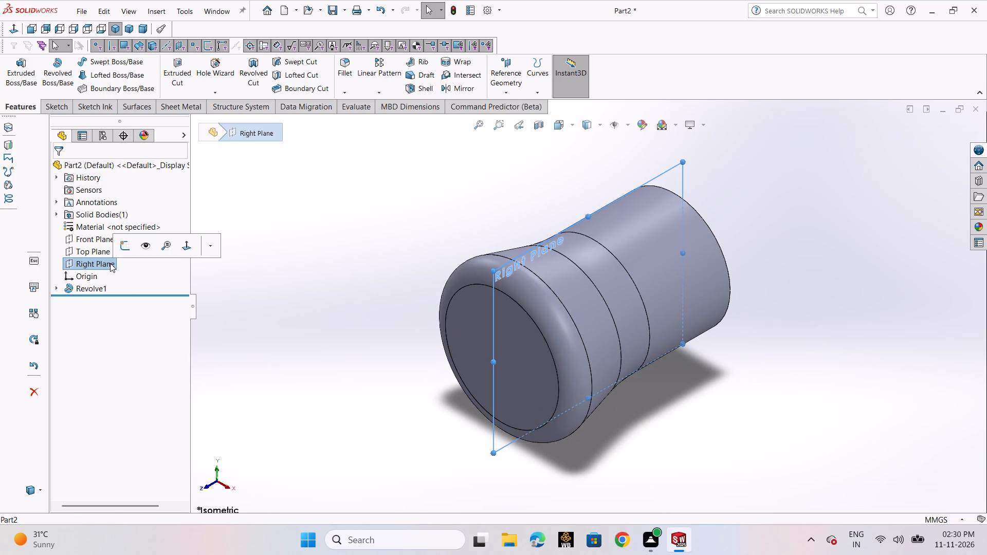
pyautogui.click(106, 255)
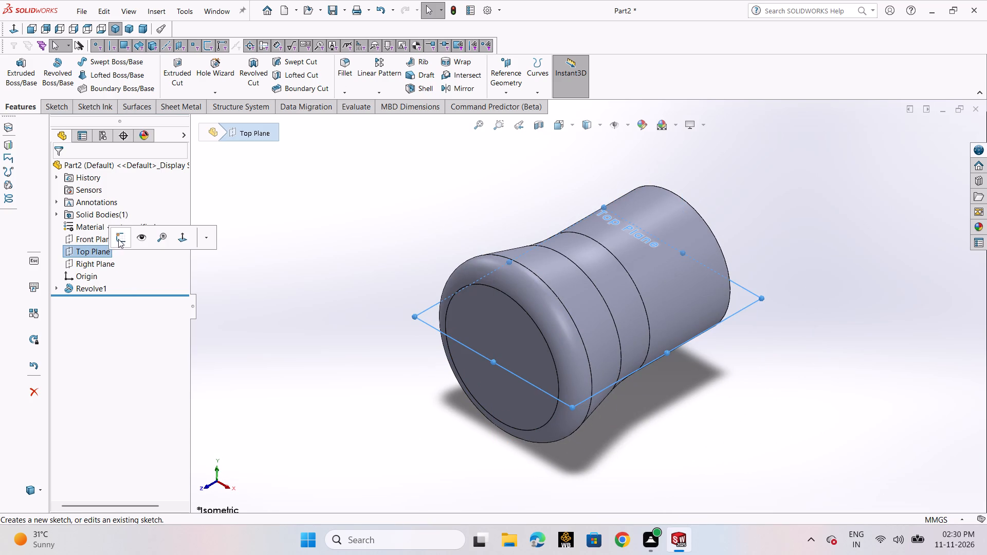
pyautogui.click(118, 239)
pyautogui.scroll(2, 478, 231)
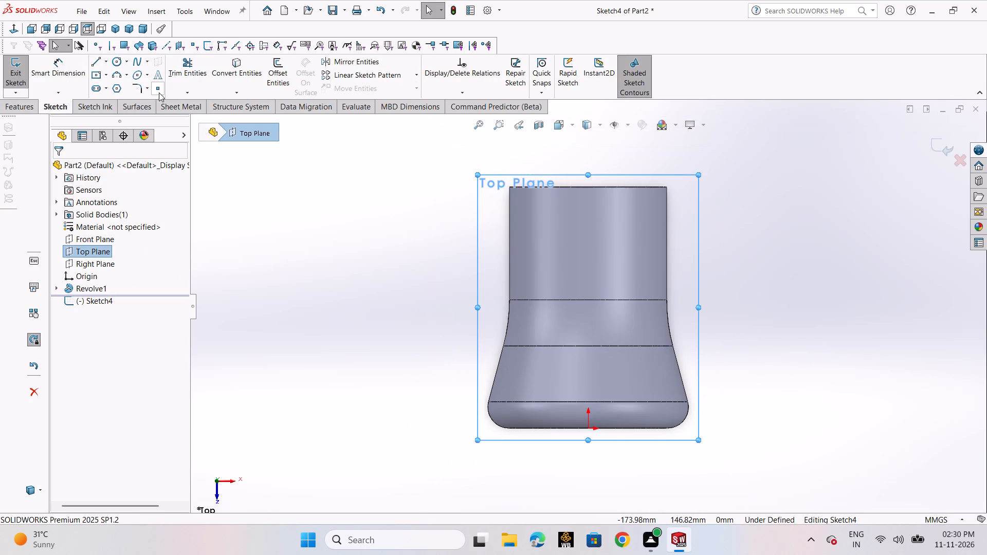
pyautogui.click(95, 62)
pyautogui.click(101, 75)
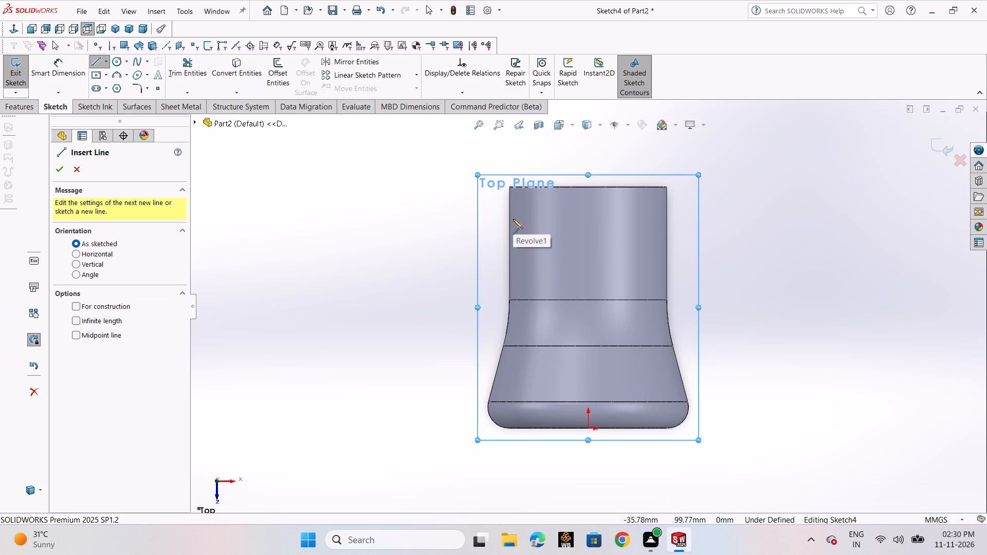
pyautogui.click(511, 217)
pyautogui.click(455, 214)
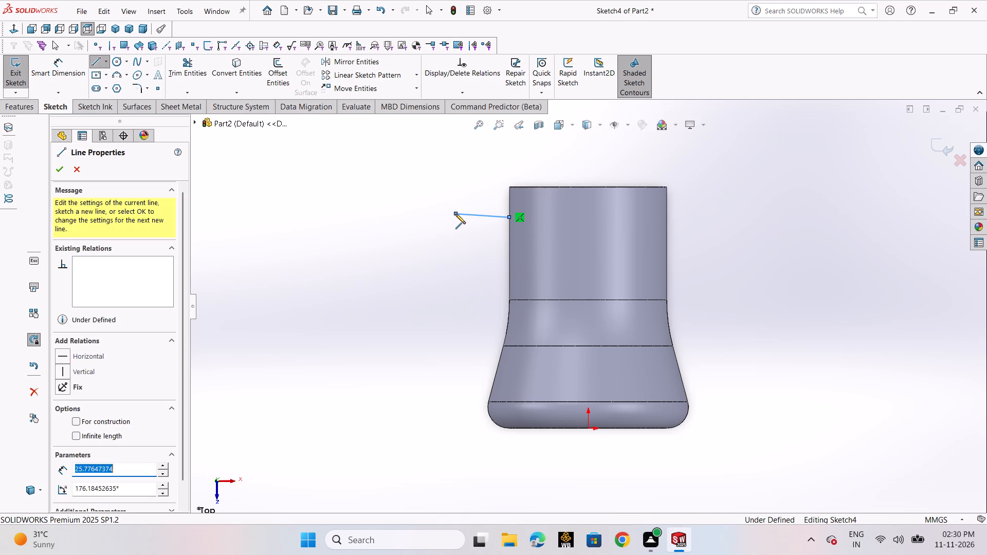
pyautogui.click(450, 265)
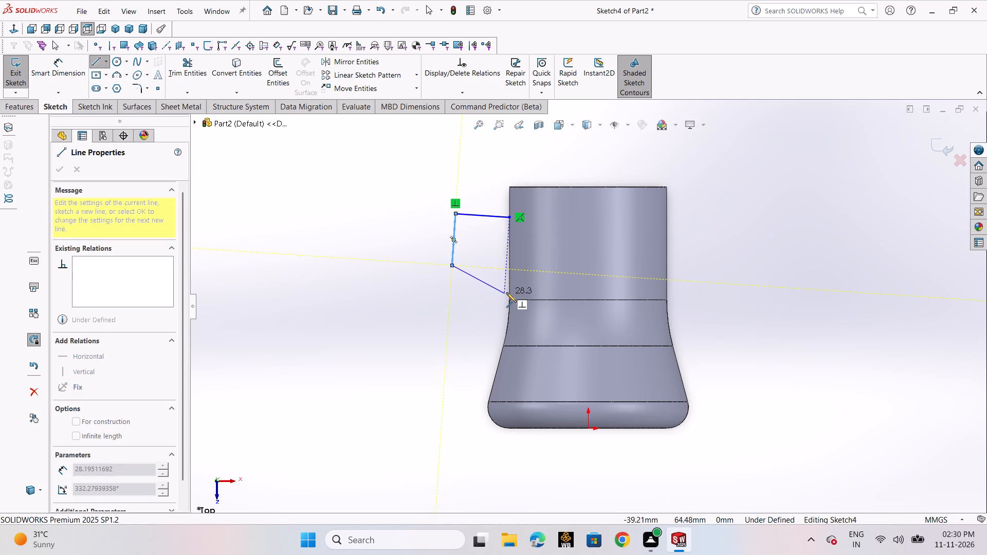
pyautogui.click(508, 291)
pyautogui.rightClick(451, 285)
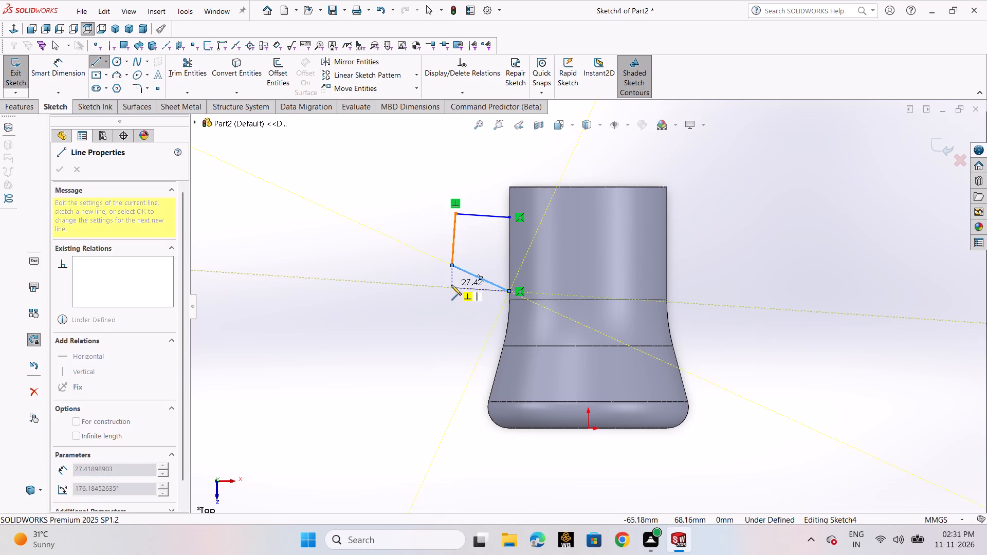
pyautogui.click(473, 293)
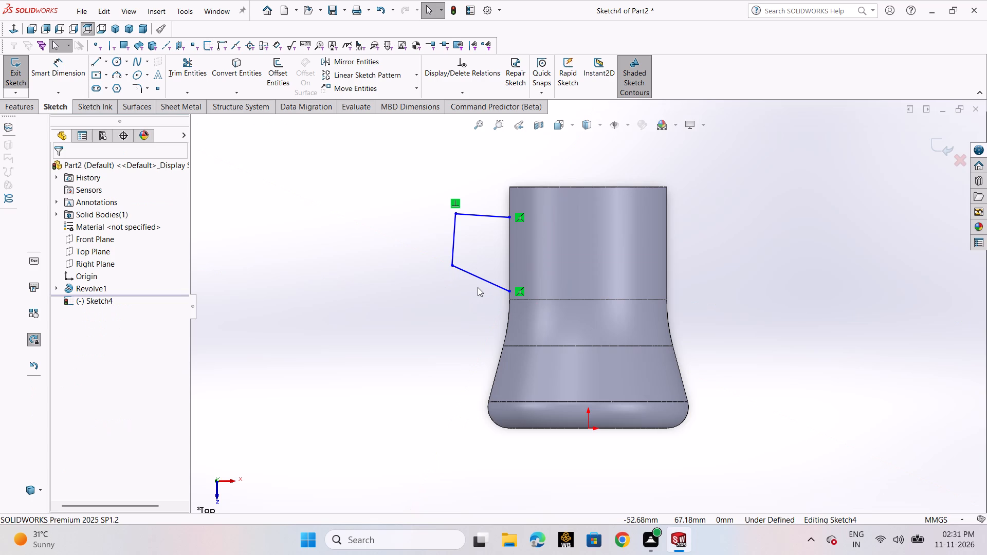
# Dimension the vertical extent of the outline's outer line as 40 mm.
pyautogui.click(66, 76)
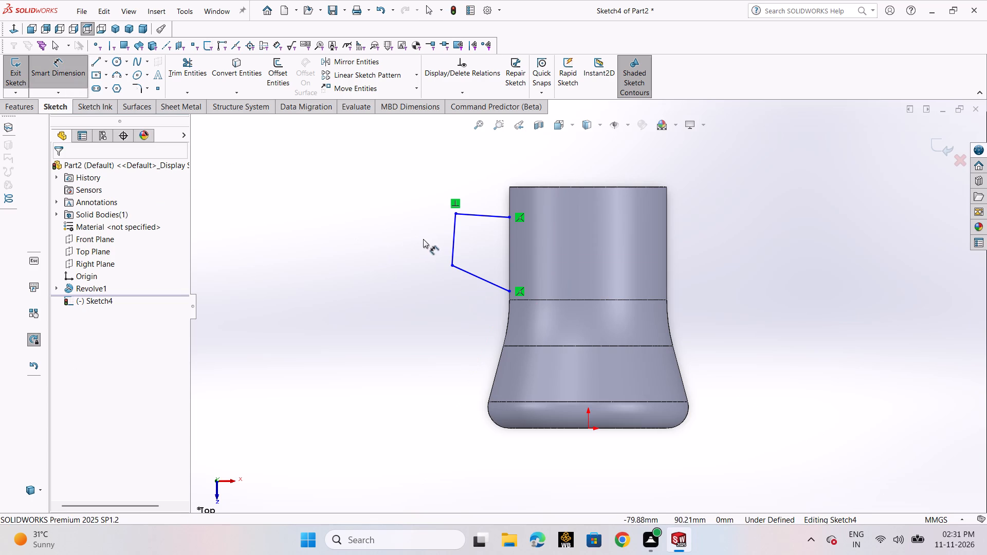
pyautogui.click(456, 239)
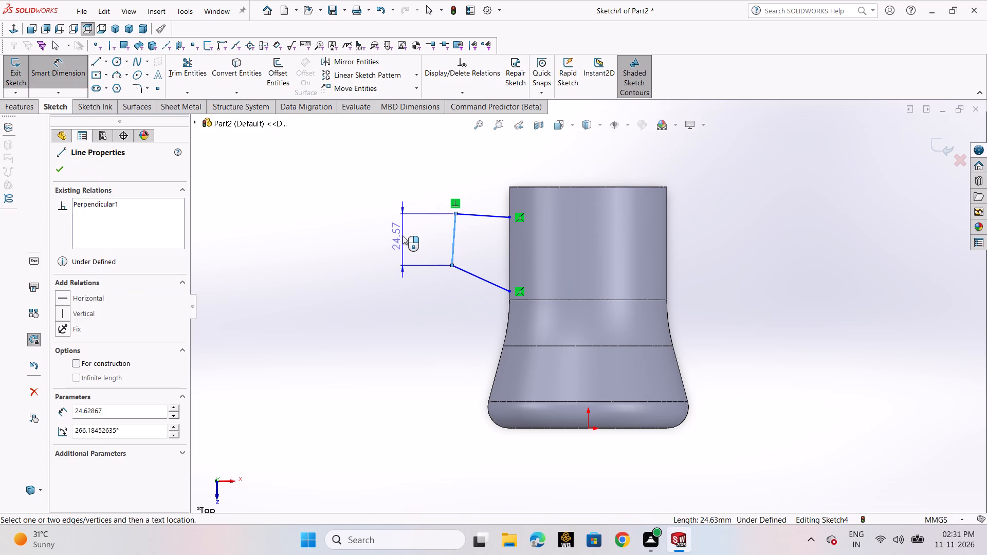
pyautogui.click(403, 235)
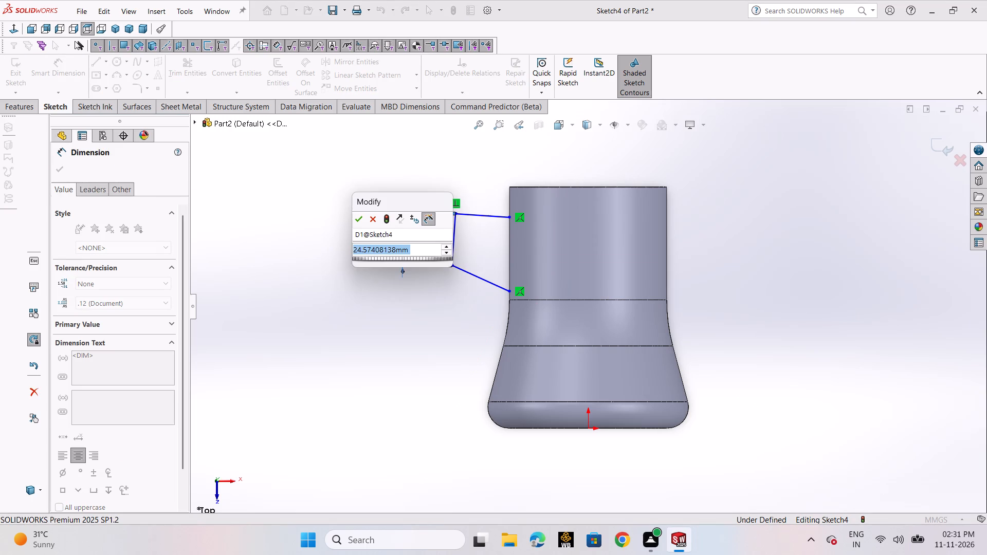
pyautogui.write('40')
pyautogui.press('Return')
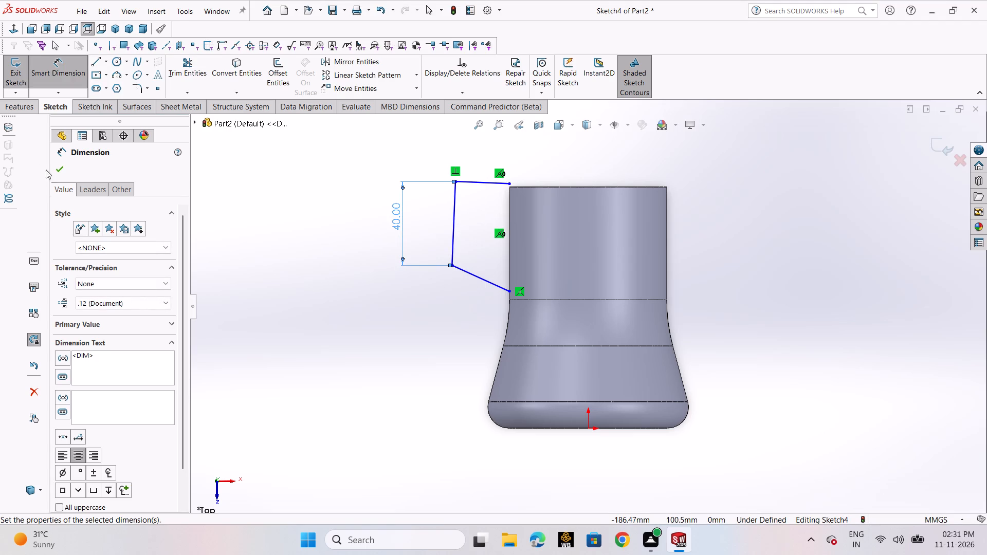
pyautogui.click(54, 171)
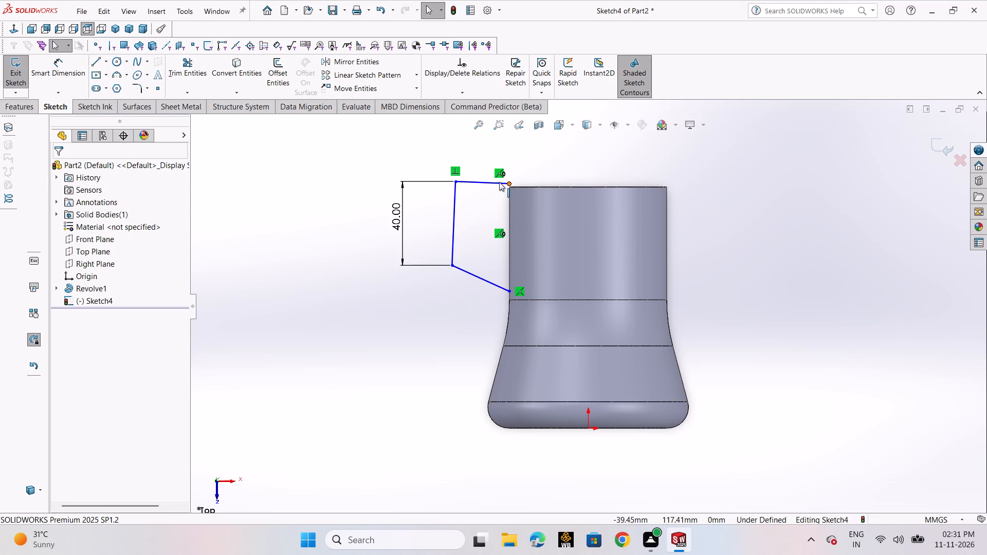
# Move the outline's upper outer corner down and inward so the upper line meets the vessel wall just below the rim.
pyautogui.moveTo(452, 181); pyautogui.dragTo(451, 209)
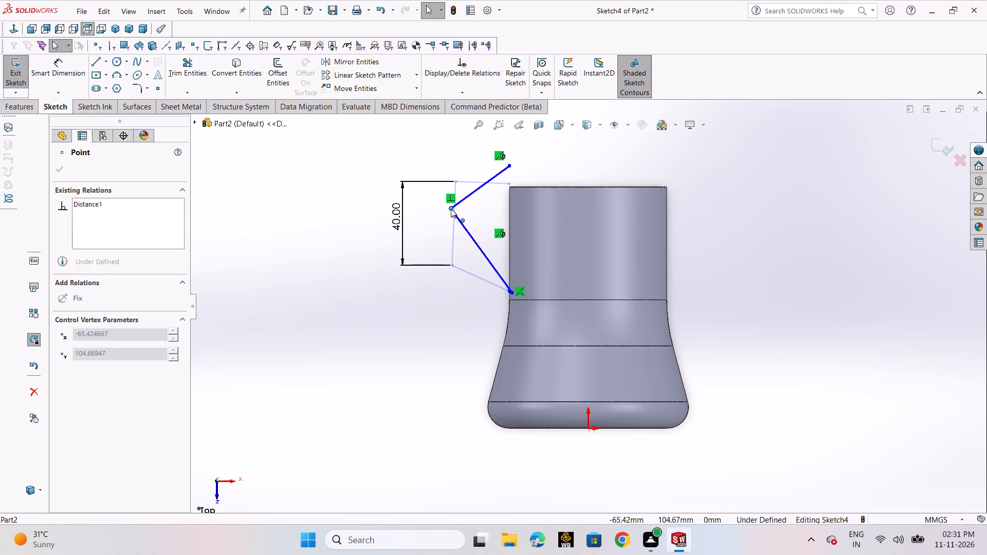
pyautogui.moveTo(451, 209); pyautogui.dragTo(476, 210)
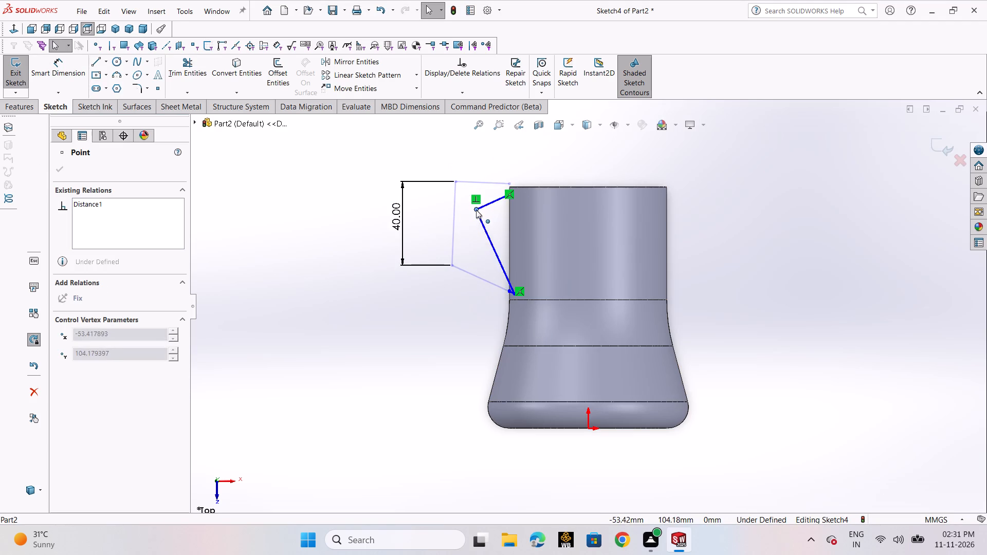
pyautogui.moveTo(476, 210); pyautogui.dragTo(471, 205)
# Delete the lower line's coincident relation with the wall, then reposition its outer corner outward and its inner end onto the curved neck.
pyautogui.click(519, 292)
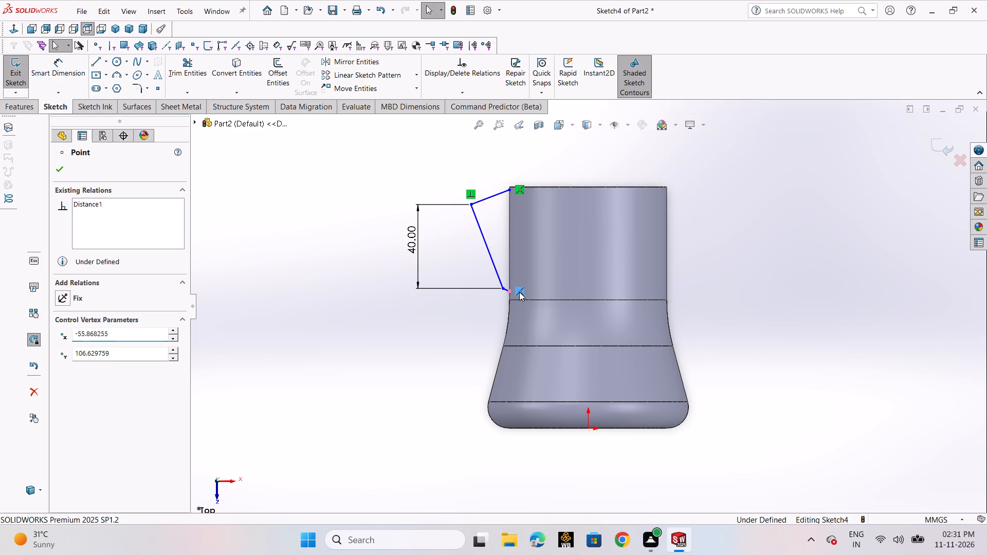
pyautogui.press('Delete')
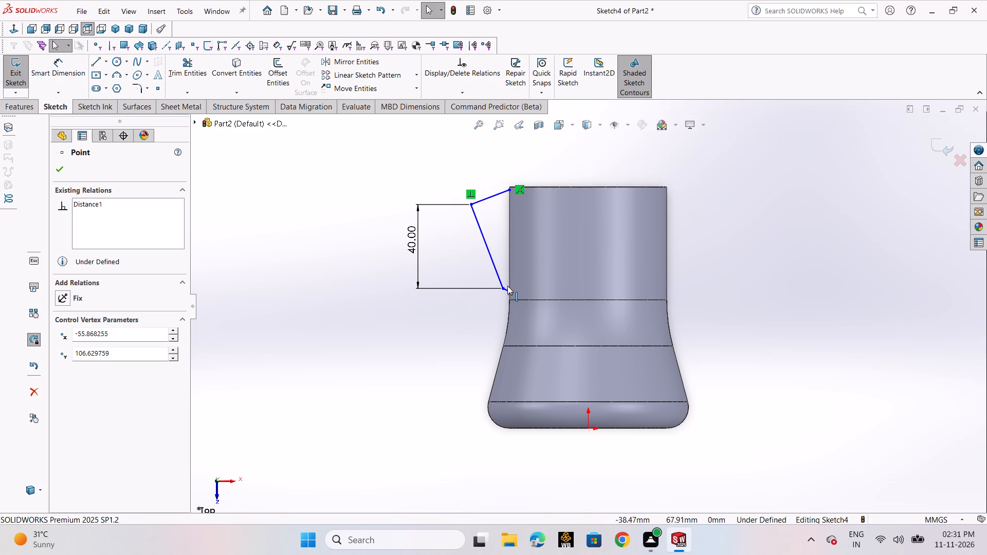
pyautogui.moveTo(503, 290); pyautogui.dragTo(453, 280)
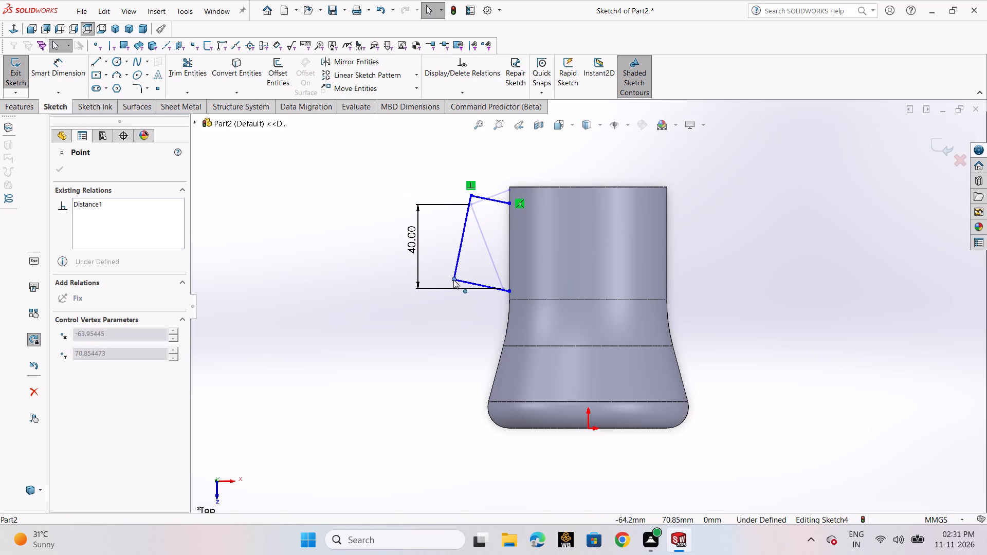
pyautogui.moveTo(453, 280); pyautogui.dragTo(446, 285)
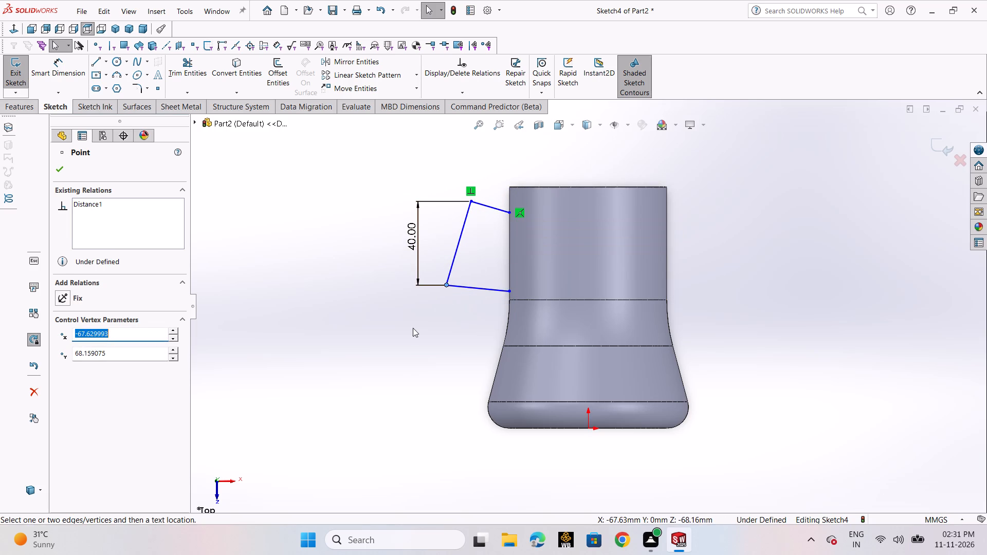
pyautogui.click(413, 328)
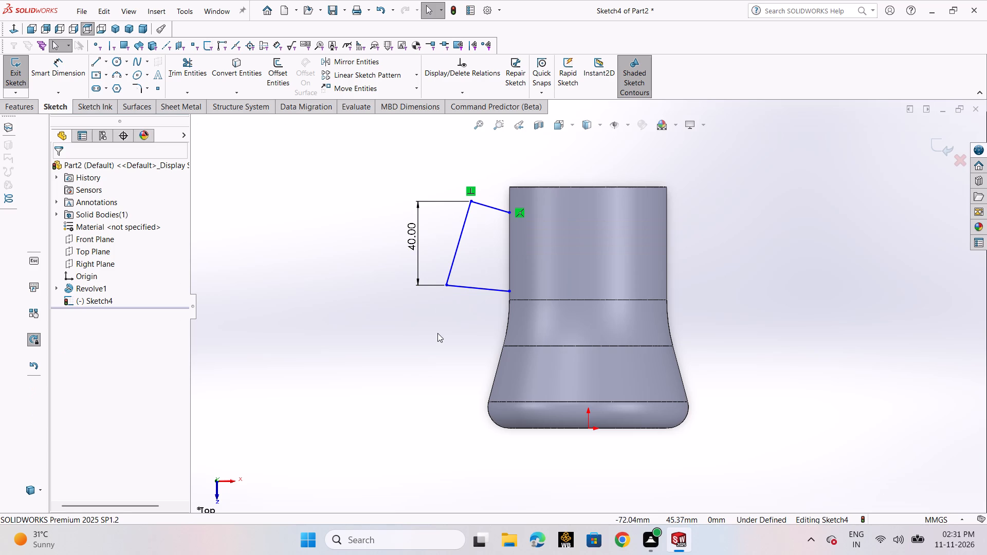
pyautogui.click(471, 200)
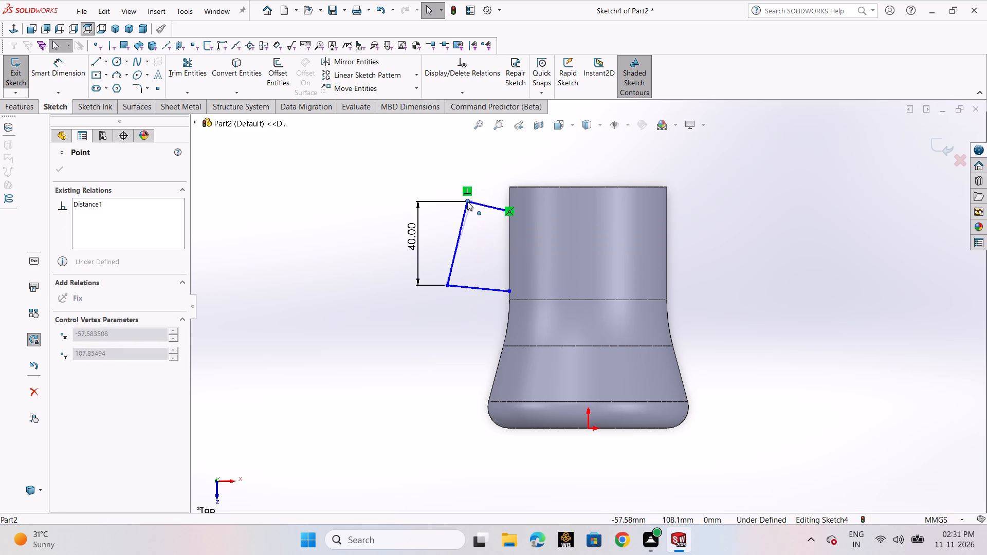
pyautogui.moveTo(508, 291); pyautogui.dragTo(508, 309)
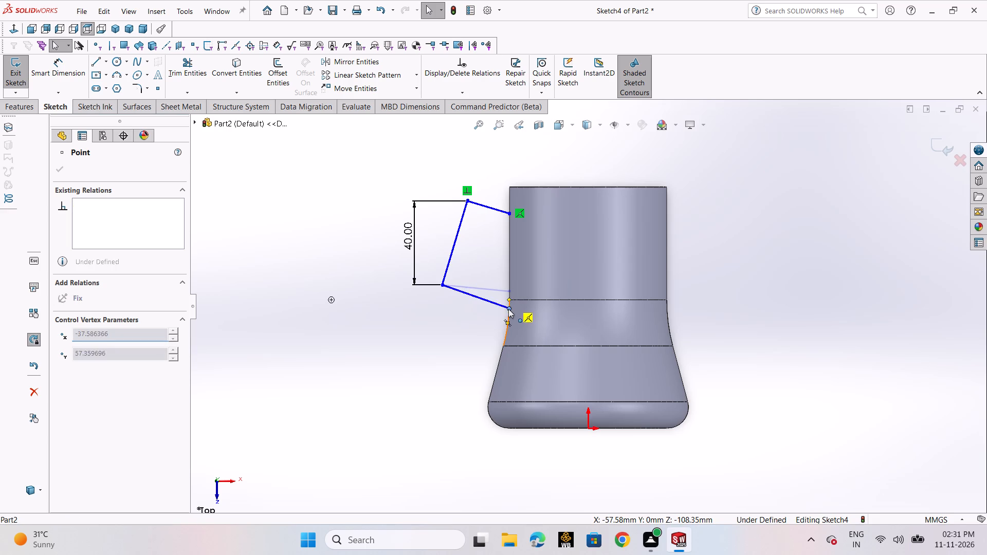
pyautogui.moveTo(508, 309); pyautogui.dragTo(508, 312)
# Delete the outline's lower sloped line.
pyautogui.click(470, 296)
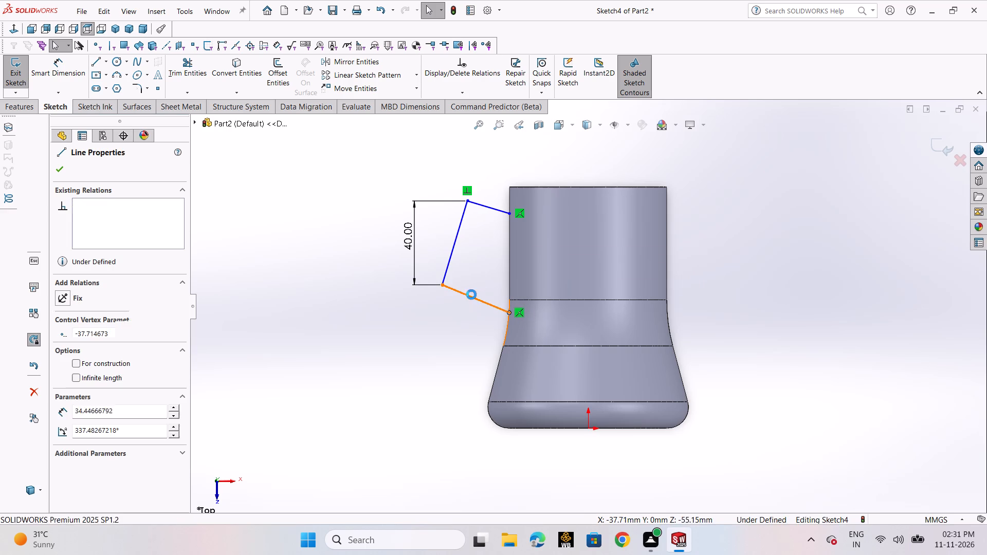
pyautogui.press('Delete')
pyautogui.click(428, 266)
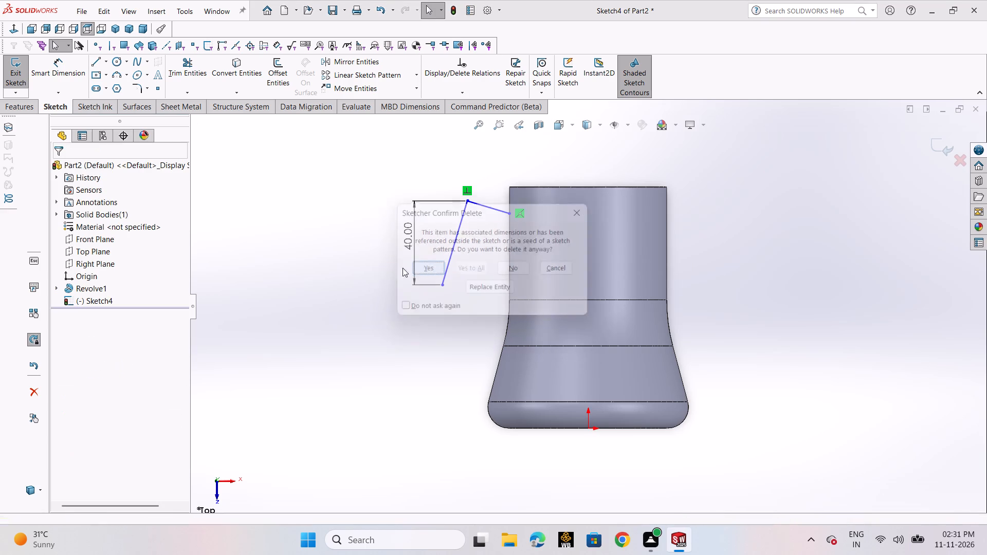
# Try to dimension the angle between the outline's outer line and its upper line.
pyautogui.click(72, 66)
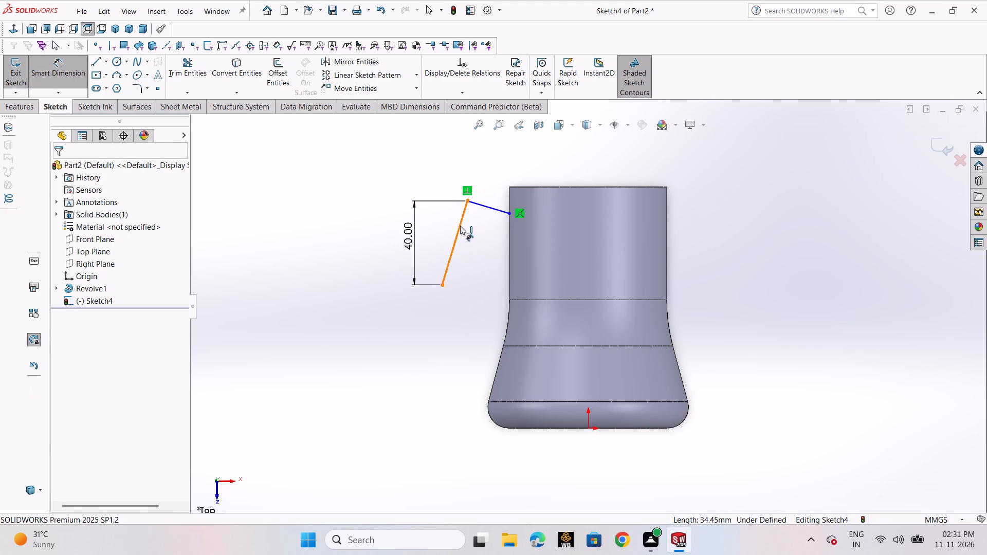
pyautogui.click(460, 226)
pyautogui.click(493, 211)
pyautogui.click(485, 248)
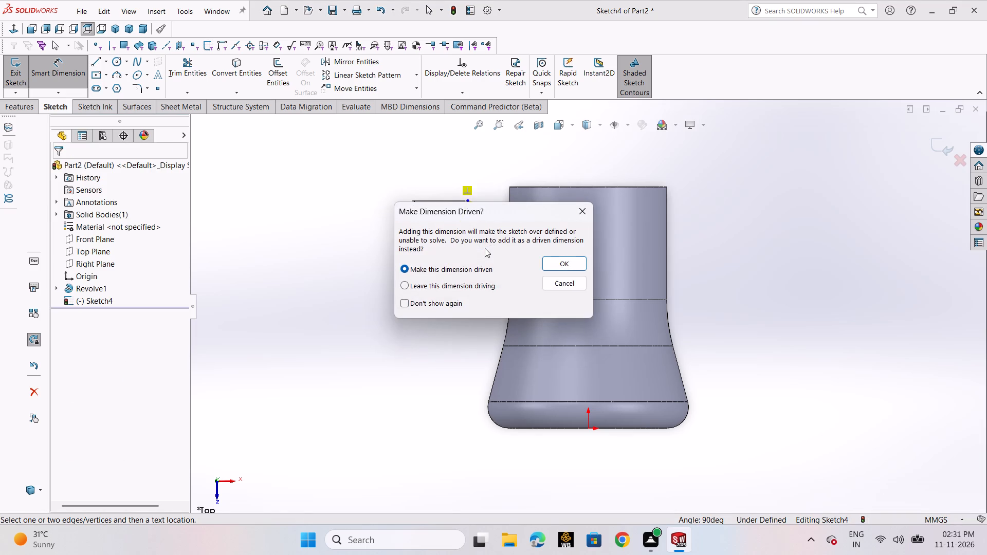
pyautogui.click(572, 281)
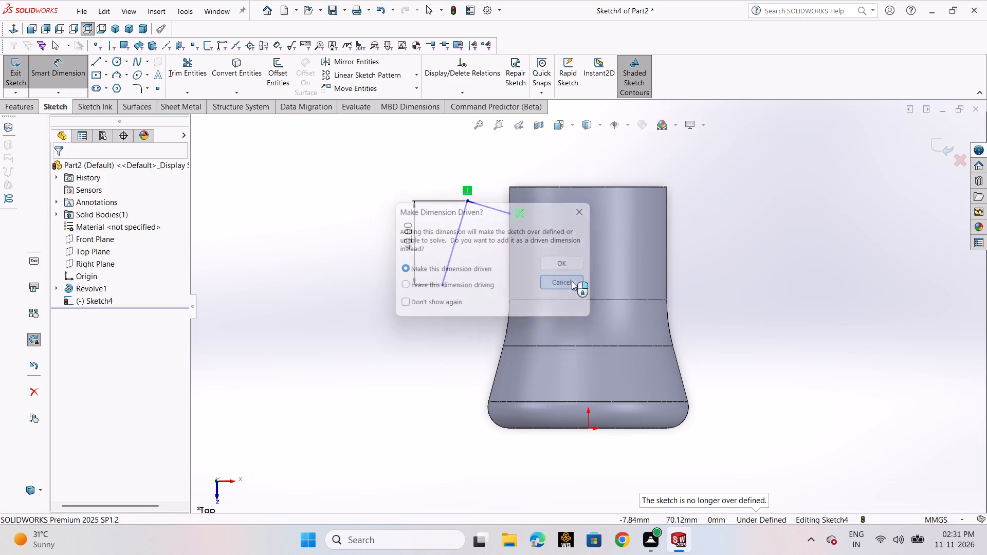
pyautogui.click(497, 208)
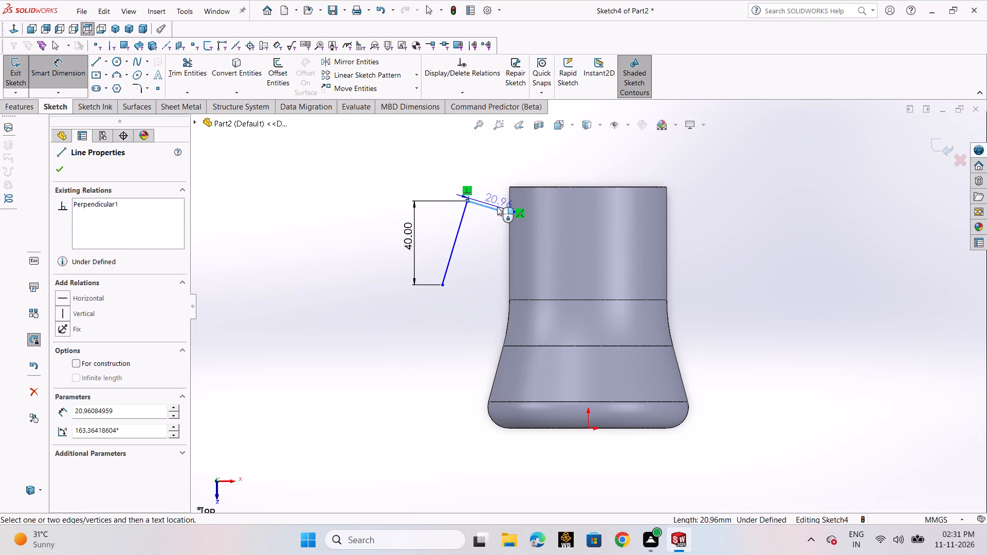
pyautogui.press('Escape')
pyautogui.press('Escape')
# Add a Horizontal relation to the outline's upper line.
pyautogui.click(497, 209)
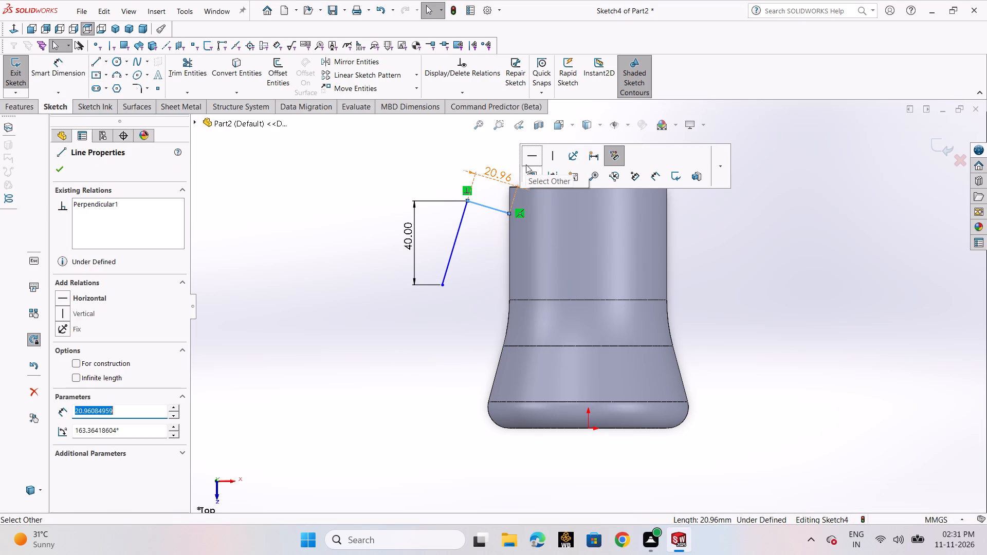
pyautogui.click(527, 162)
pyautogui.click(61, 168)
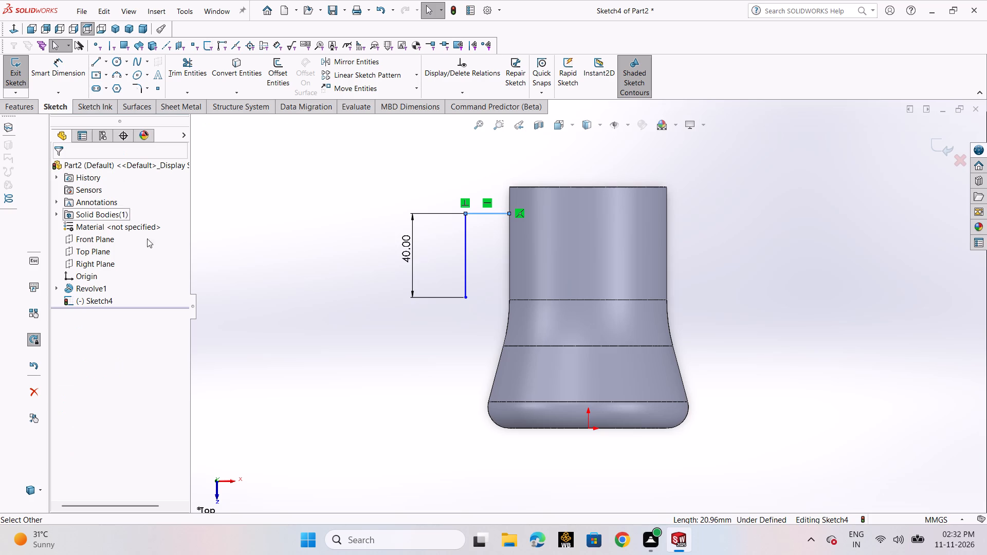
# Delete the outline's 40 mm outer vertical line.
pyautogui.click(468, 257)
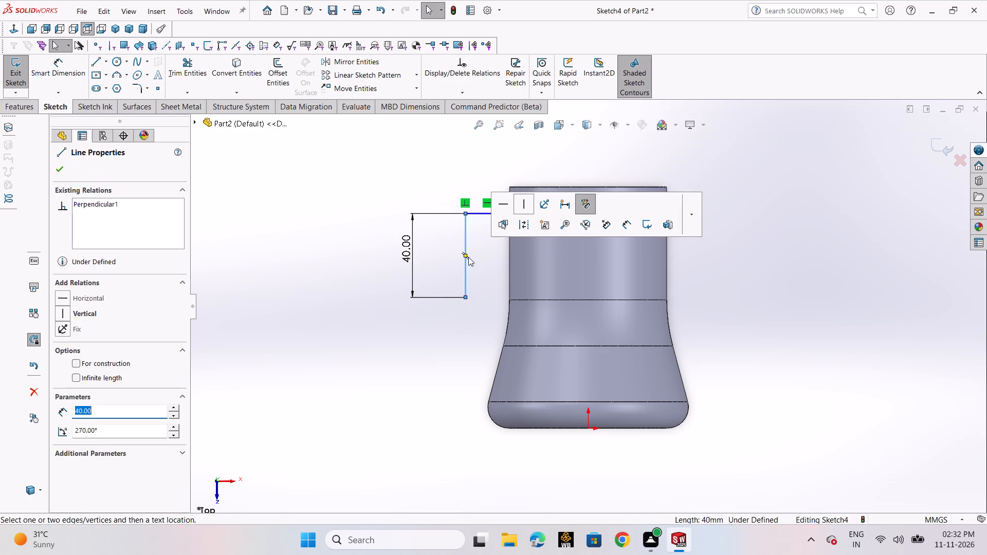
pyautogui.press('Delete')
pyautogui.click(431, 266)
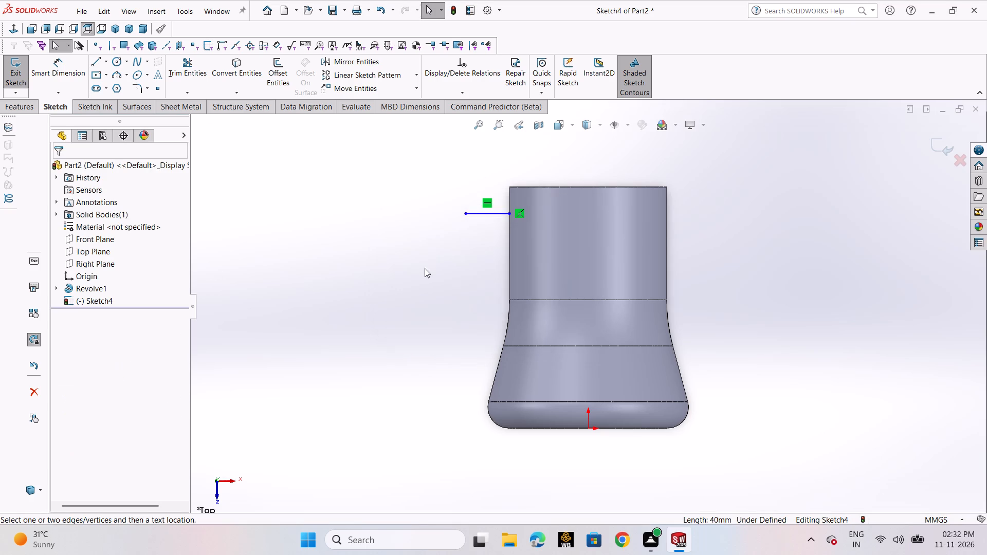
# Sketch a sloped line about 22 mm long running down and outward from the upper line's outer end.
pyautogui.click(90, 63)
pyautogui.click(109, 80)
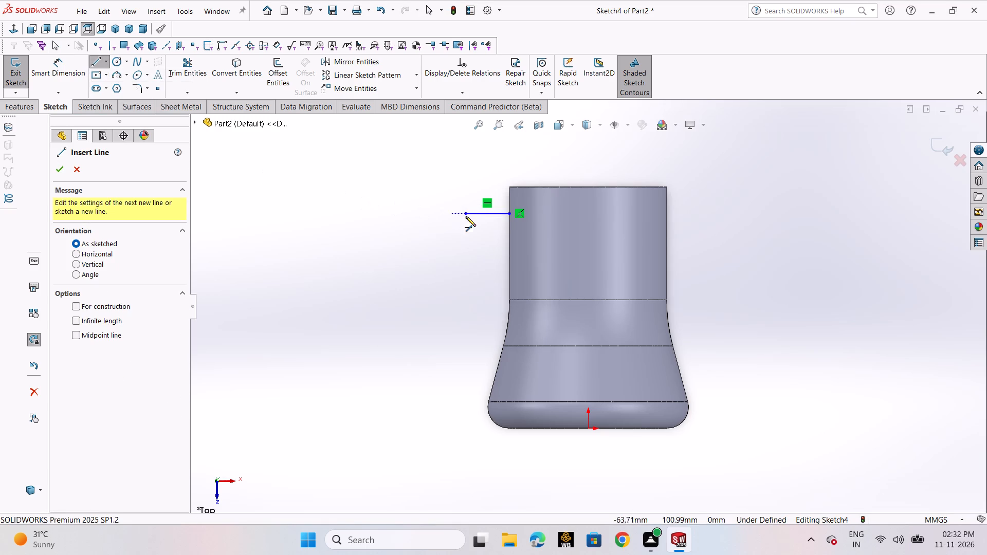
pyautogui.click(464, 215)
pyautogui.click(438, 251)
pyautogui.rightClick(438, 251)
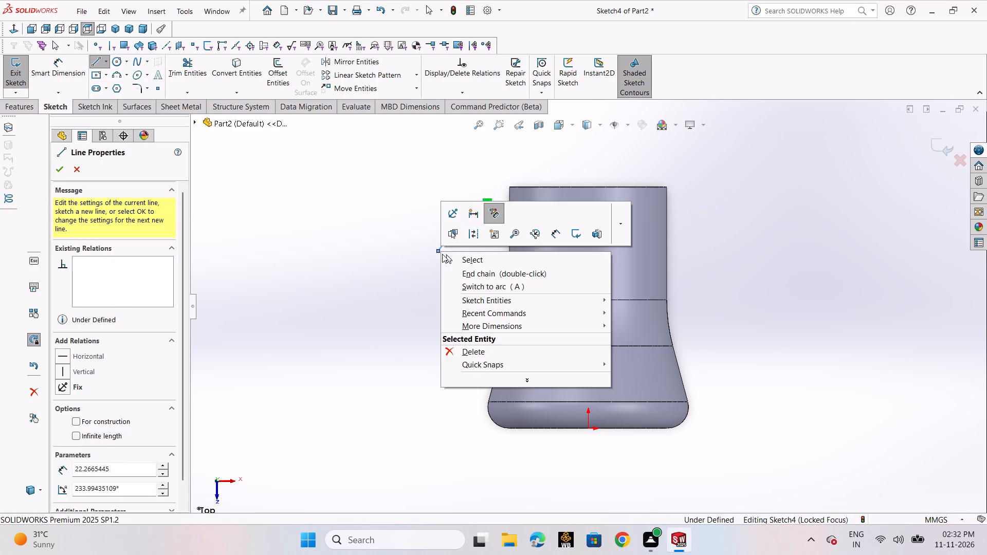
pyautogui.click(452, 257)
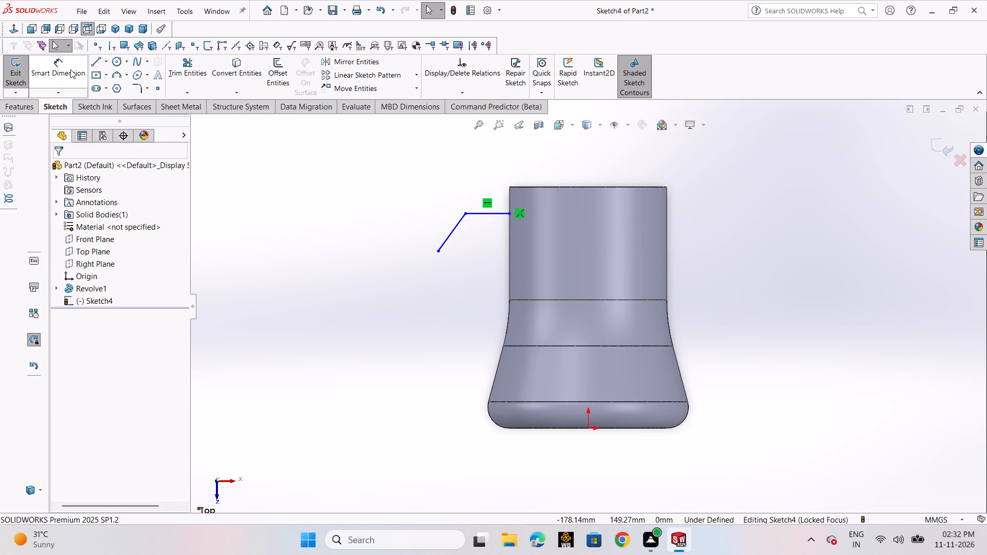
# Dimension the angle between the sloped line and the upper horizontal line as 110°.
pyautogui.click(70, 69)
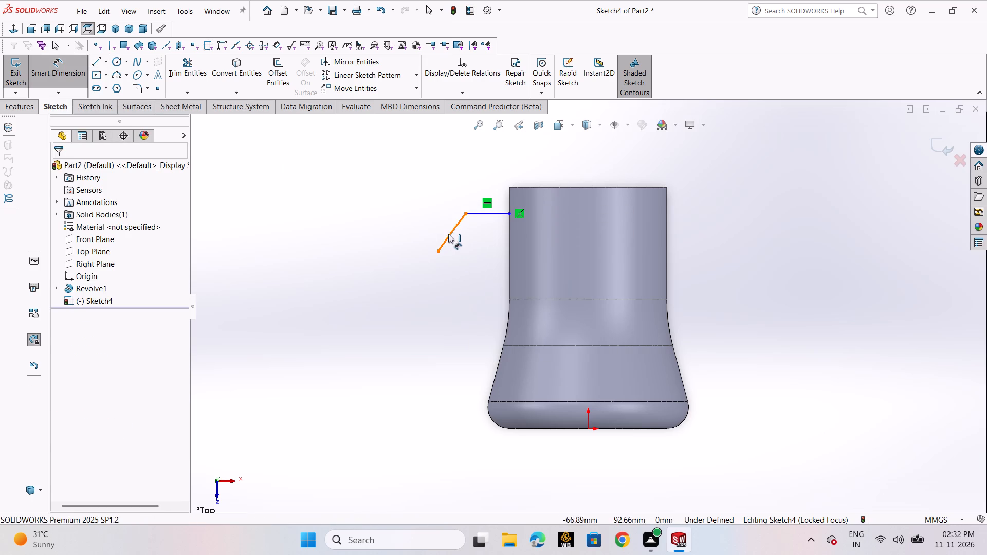
pyautogui.click(449, 234)
pyautogui.click(490, 214)
pyautogui.click(486, 234)
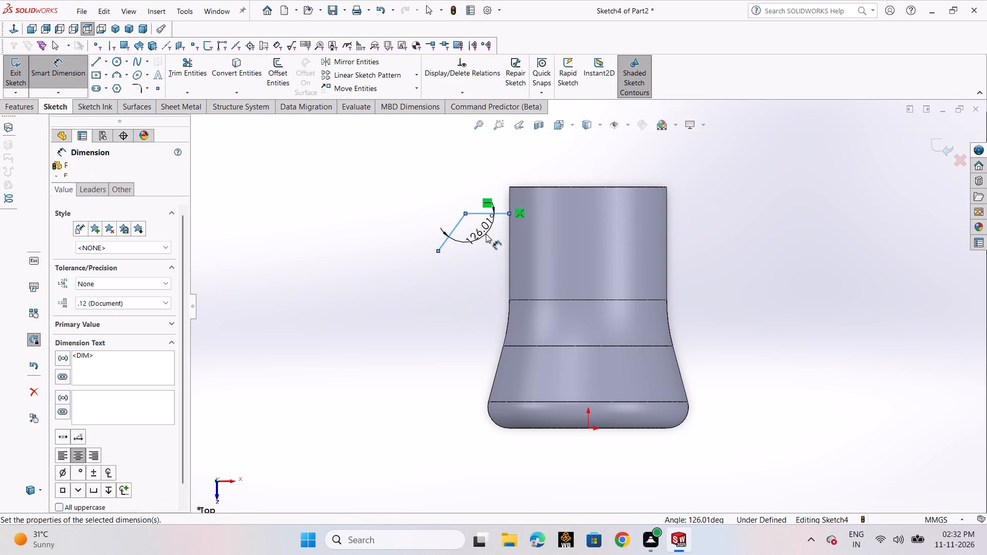
pyautogui.write('110')
pyautogui.press('Return')
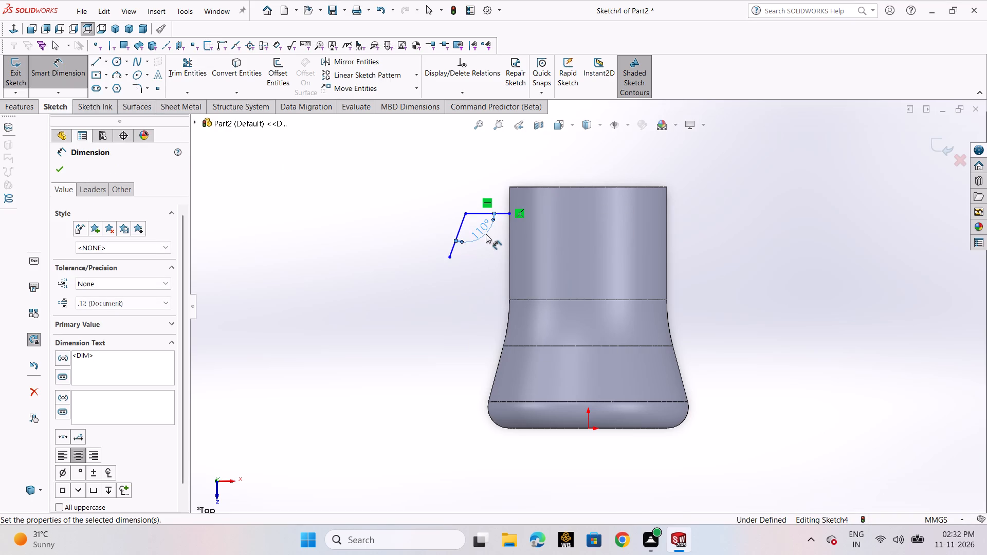
pyautogui.click(64, 167)
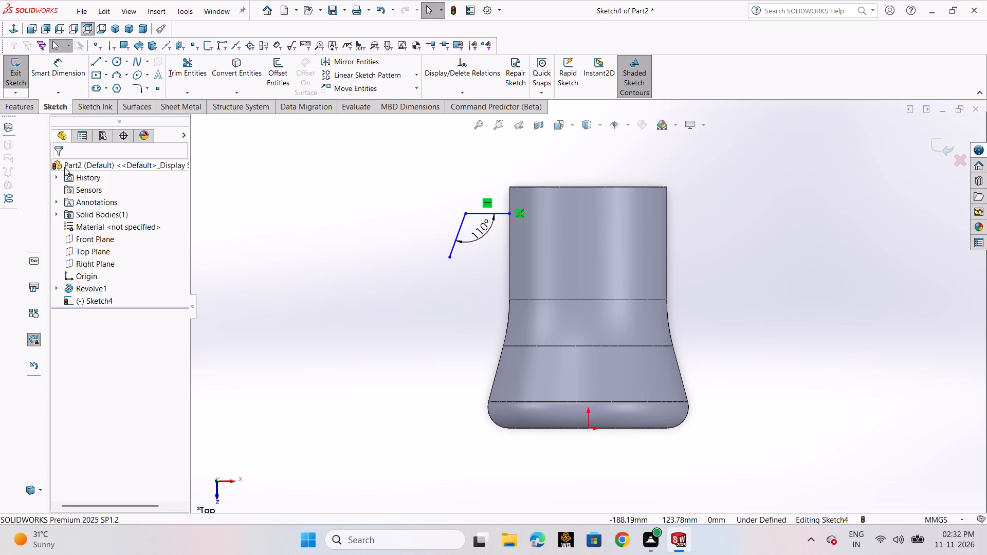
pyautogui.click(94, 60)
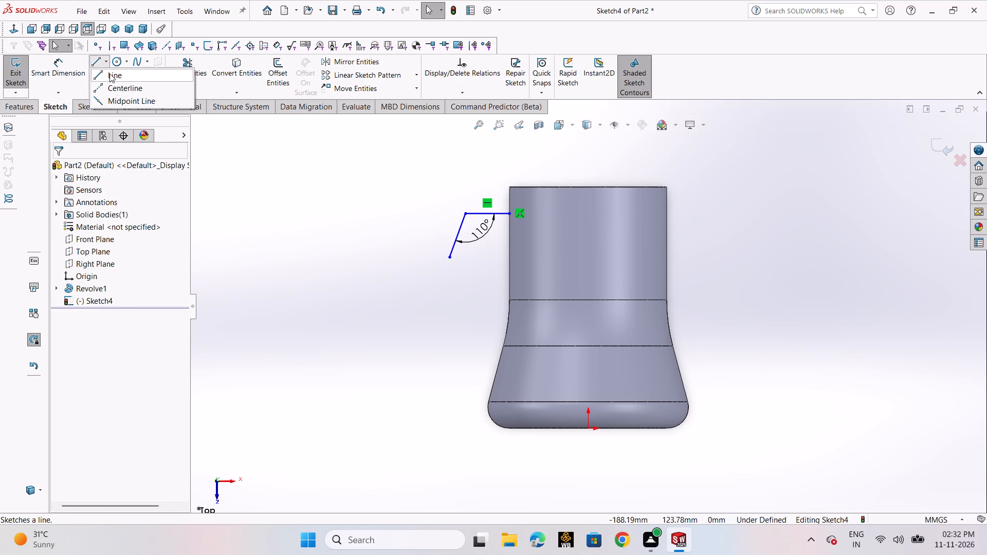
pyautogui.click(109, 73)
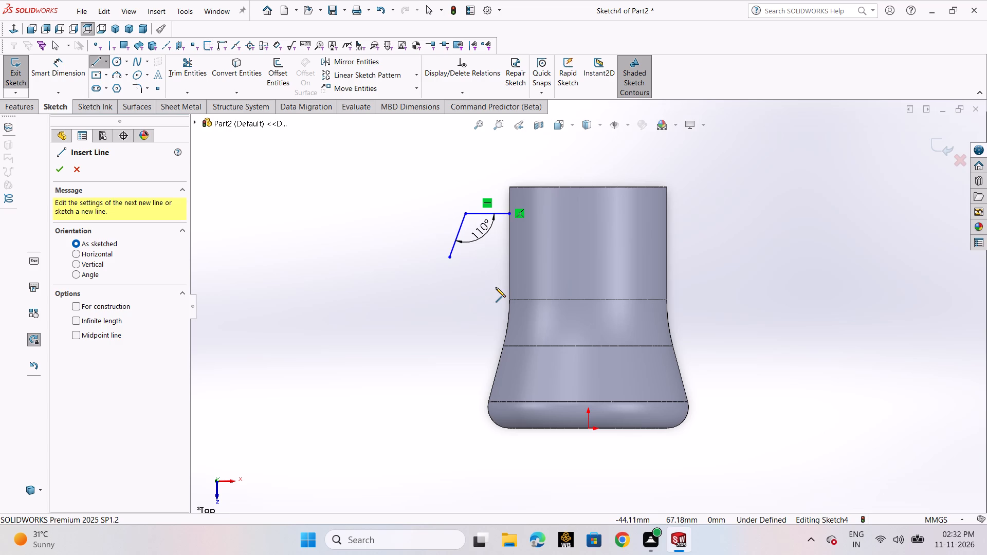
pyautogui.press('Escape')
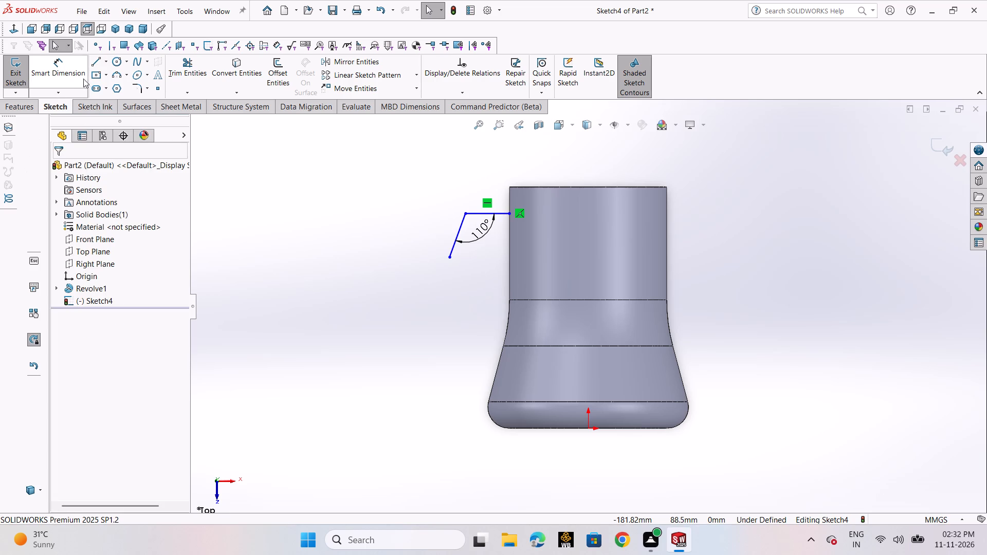
# Dimension the horizontal distance from the origin to the sloped line's lower end as 75 mm.
pyautogui.click(66, 74)
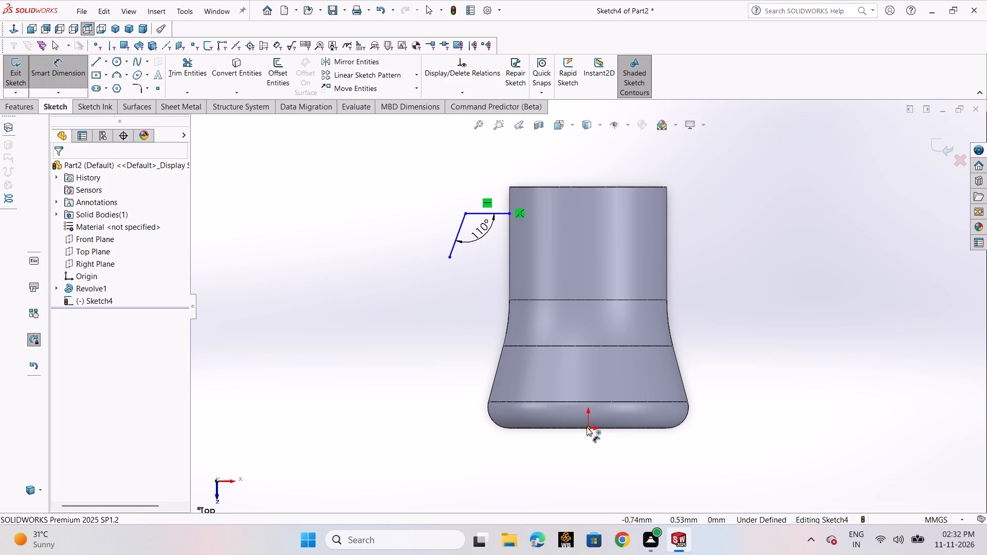
pyautogui.click(587, 427)
pyautogui.click(451, 258)
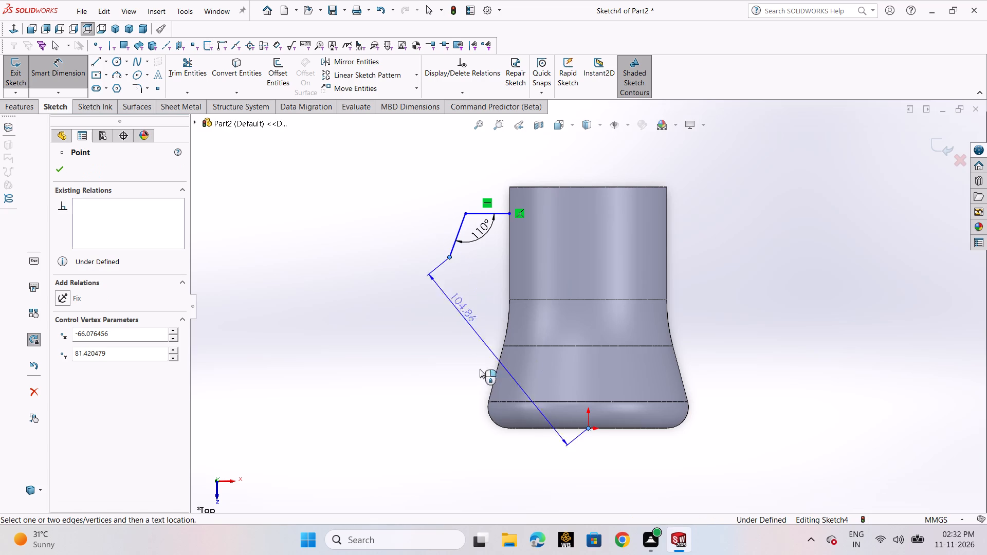
pyautogui.click(509, 471)
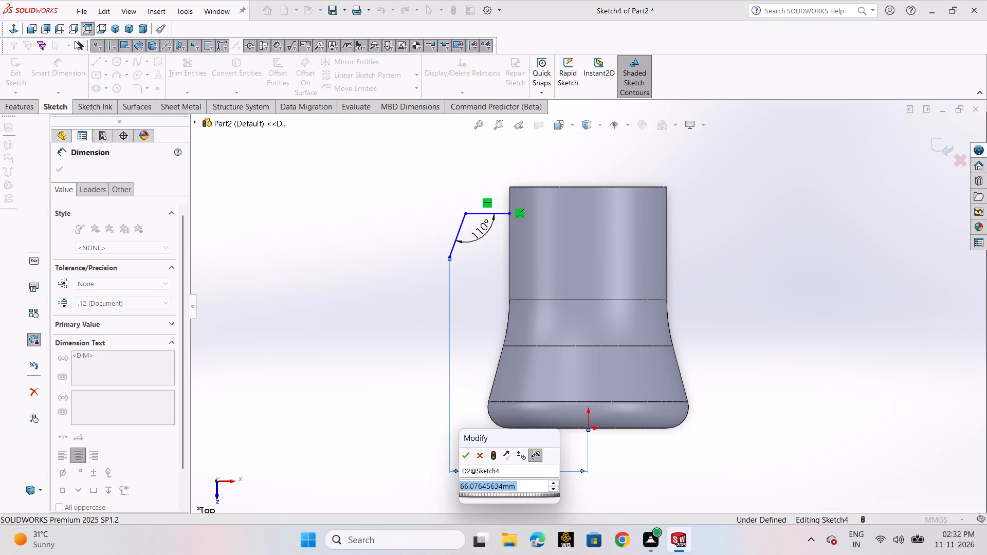
pyautogui.write('75')
pyautogui.press('Return')
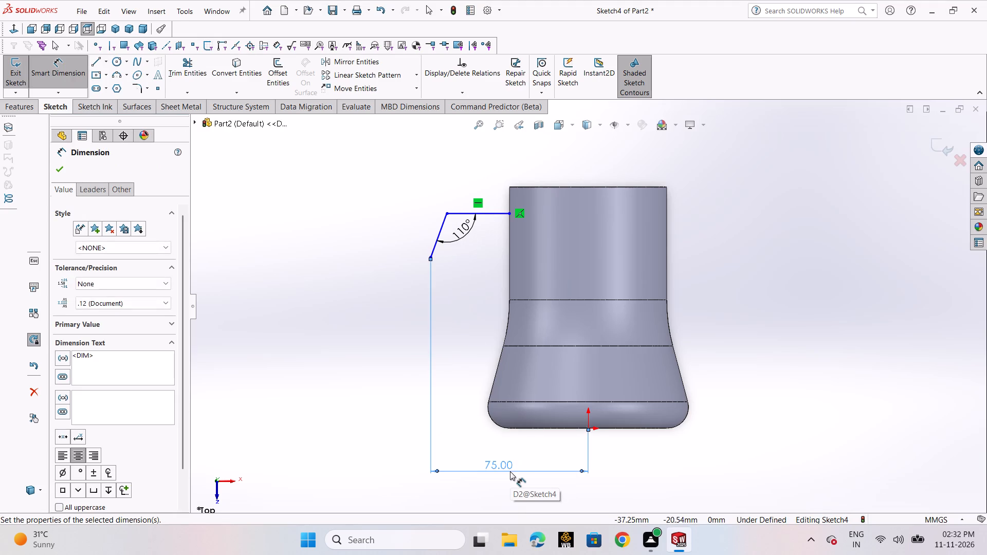
pyautogui.click(58, 172)
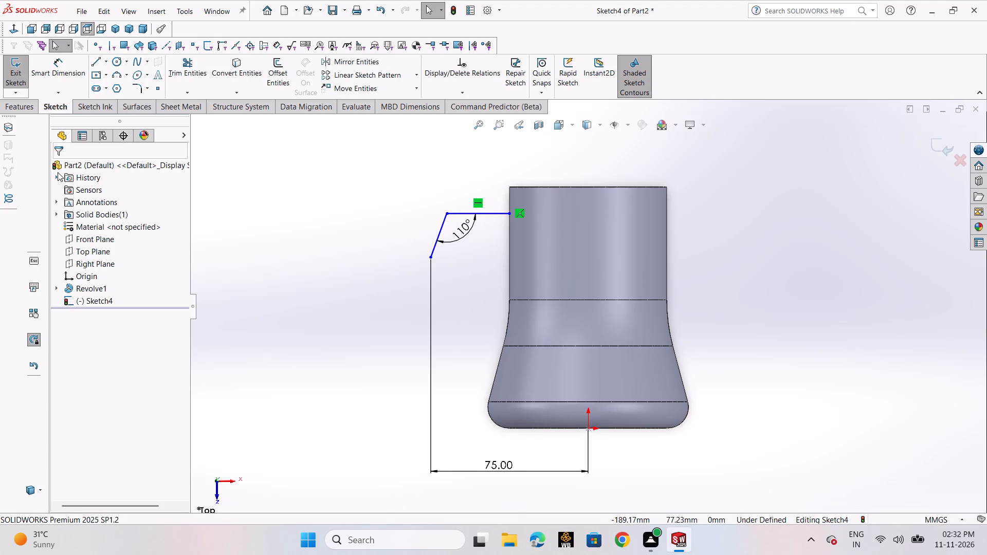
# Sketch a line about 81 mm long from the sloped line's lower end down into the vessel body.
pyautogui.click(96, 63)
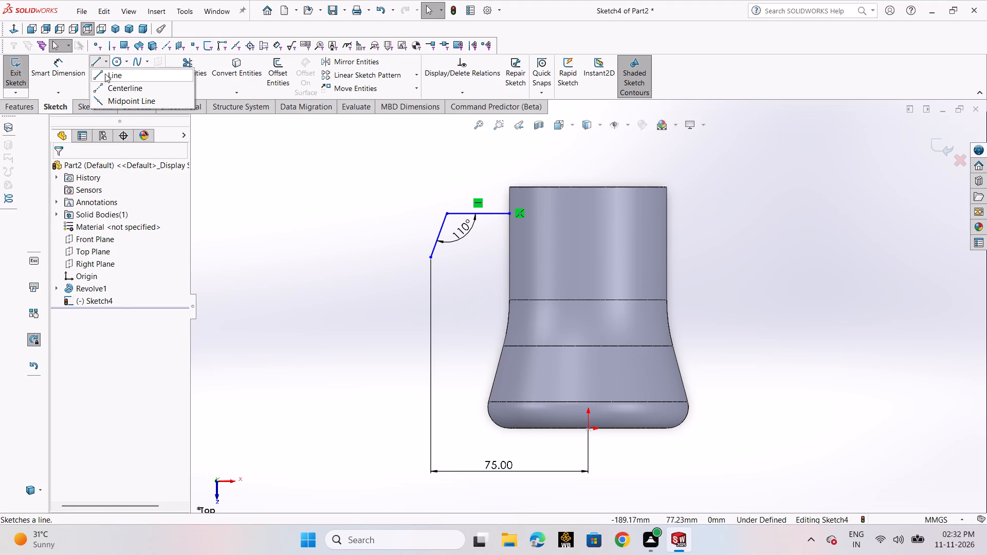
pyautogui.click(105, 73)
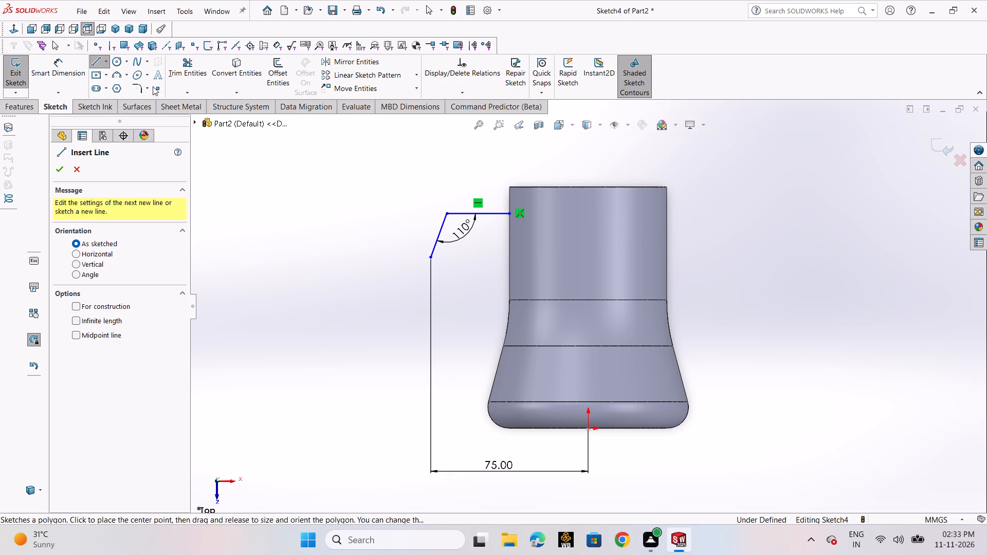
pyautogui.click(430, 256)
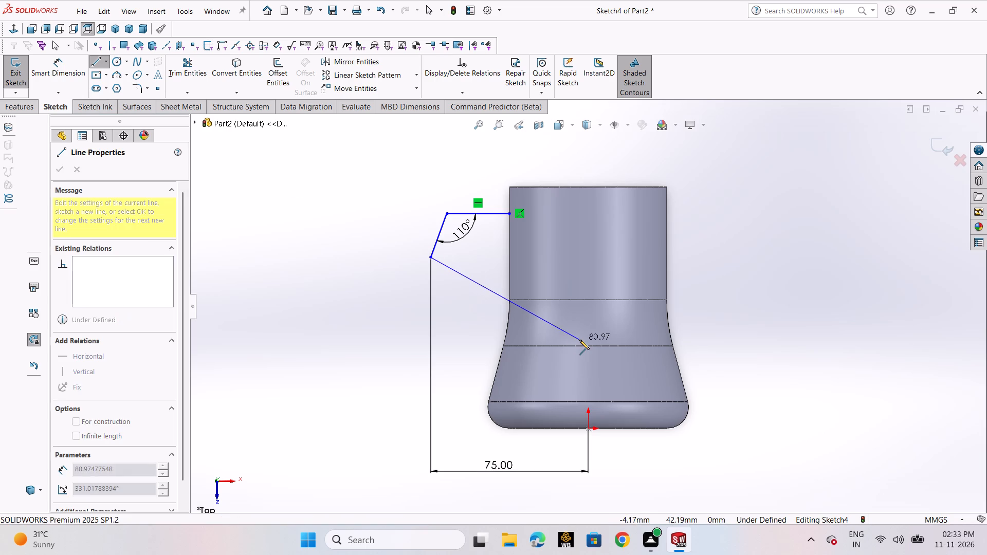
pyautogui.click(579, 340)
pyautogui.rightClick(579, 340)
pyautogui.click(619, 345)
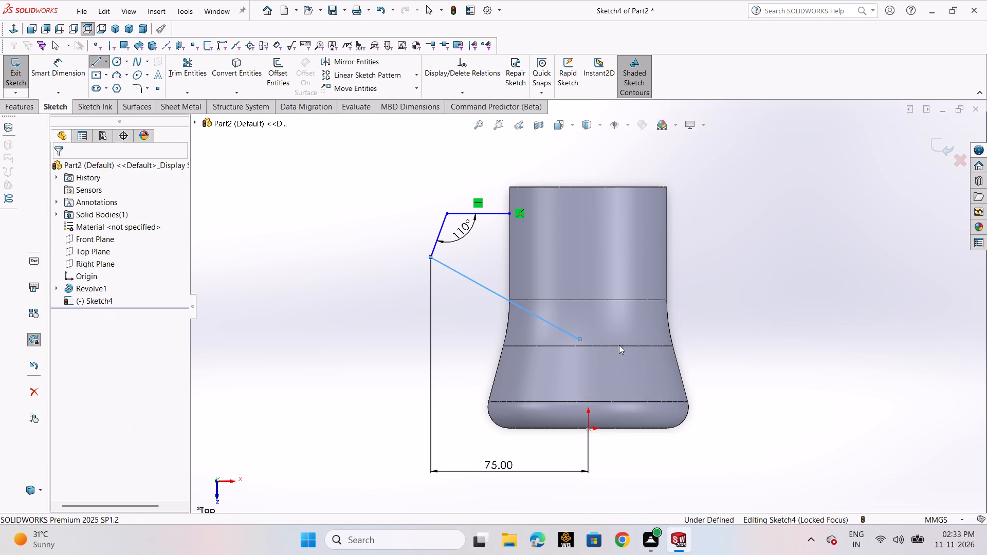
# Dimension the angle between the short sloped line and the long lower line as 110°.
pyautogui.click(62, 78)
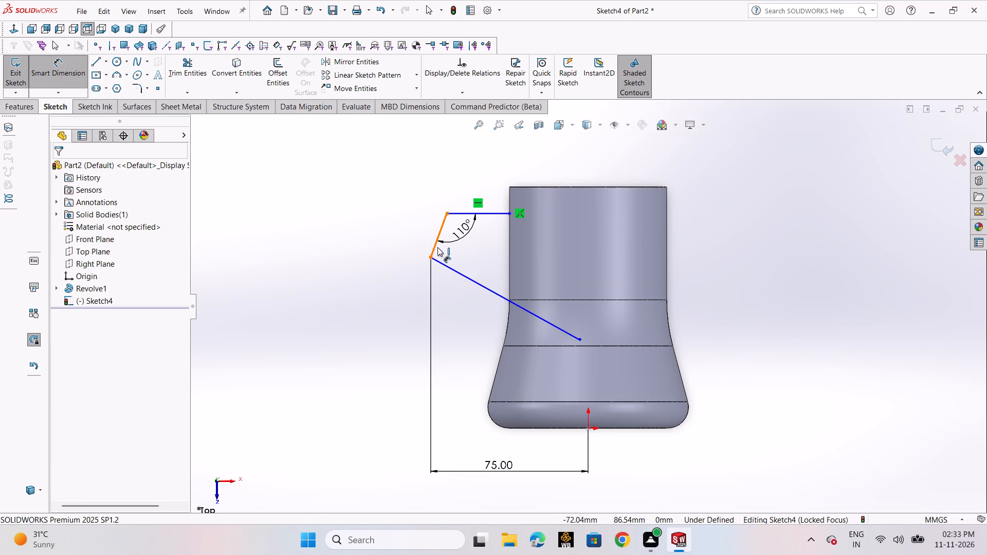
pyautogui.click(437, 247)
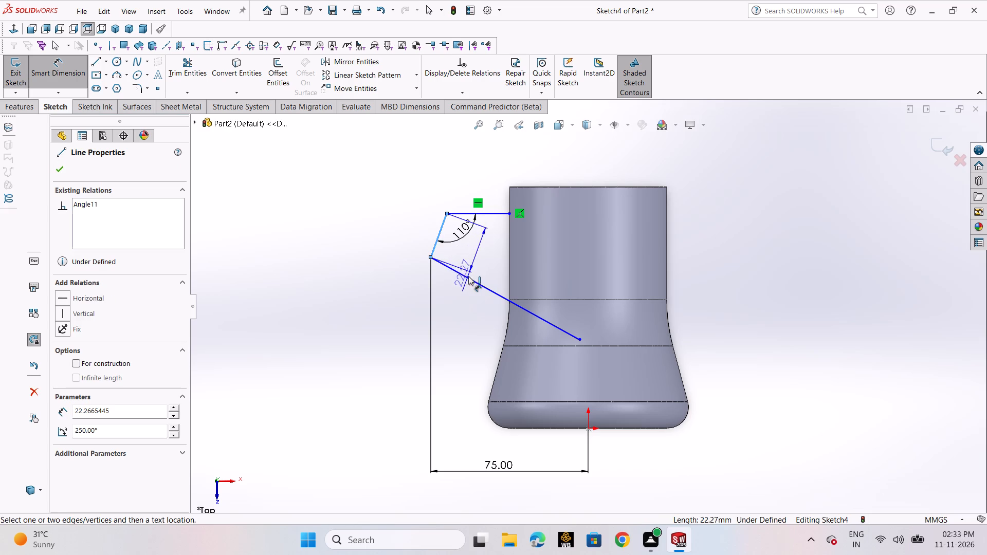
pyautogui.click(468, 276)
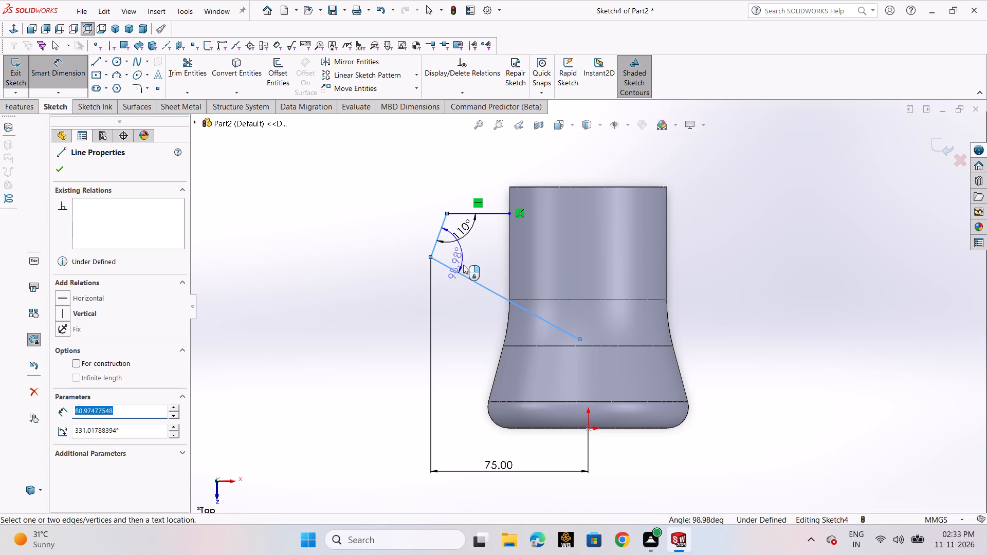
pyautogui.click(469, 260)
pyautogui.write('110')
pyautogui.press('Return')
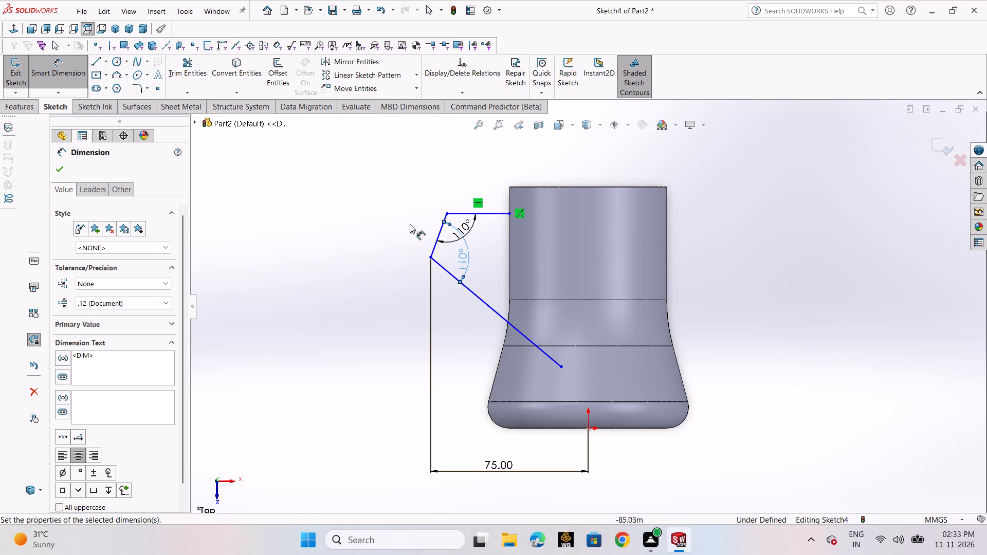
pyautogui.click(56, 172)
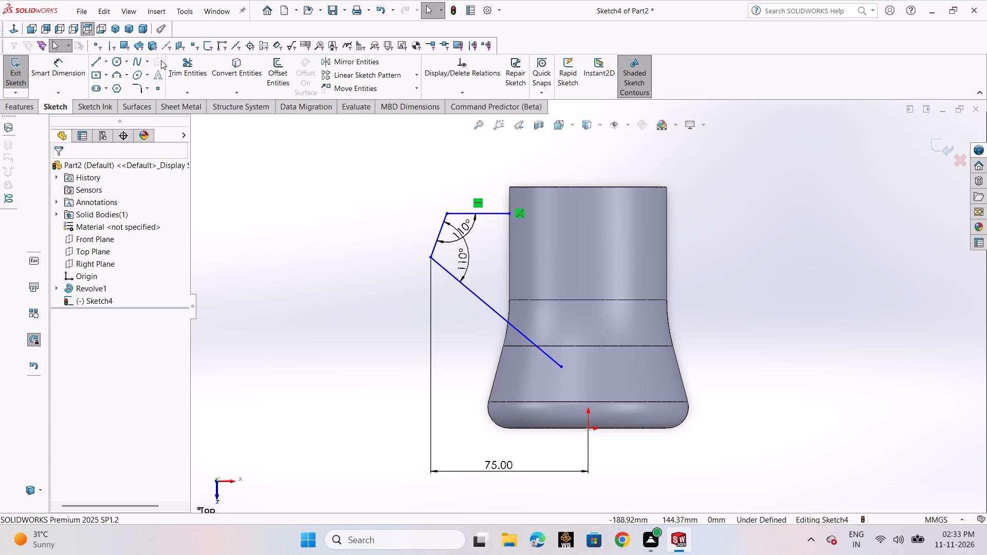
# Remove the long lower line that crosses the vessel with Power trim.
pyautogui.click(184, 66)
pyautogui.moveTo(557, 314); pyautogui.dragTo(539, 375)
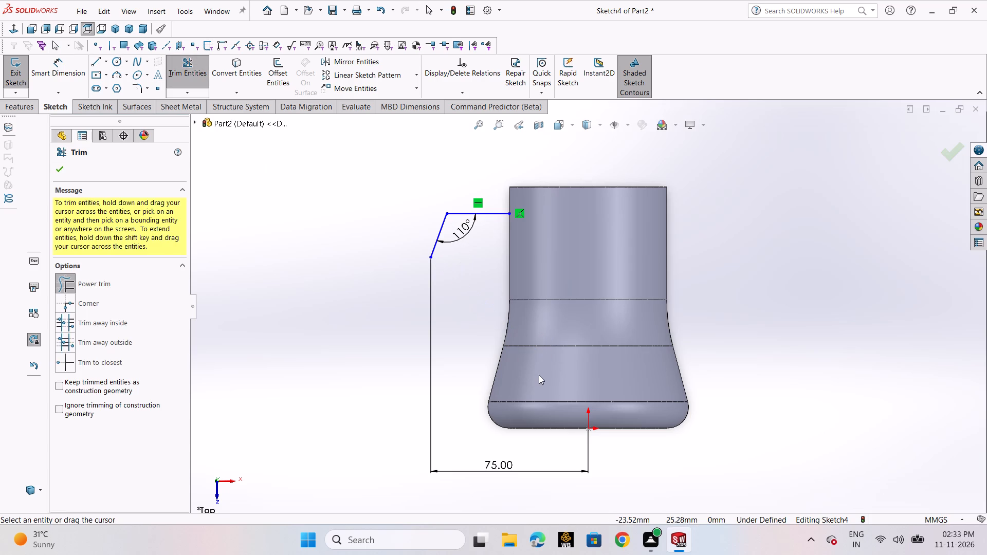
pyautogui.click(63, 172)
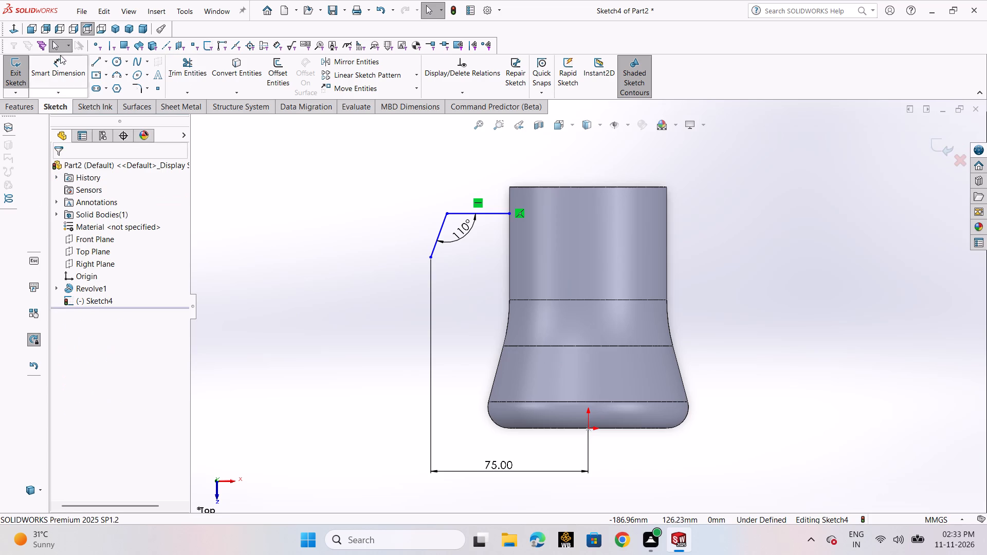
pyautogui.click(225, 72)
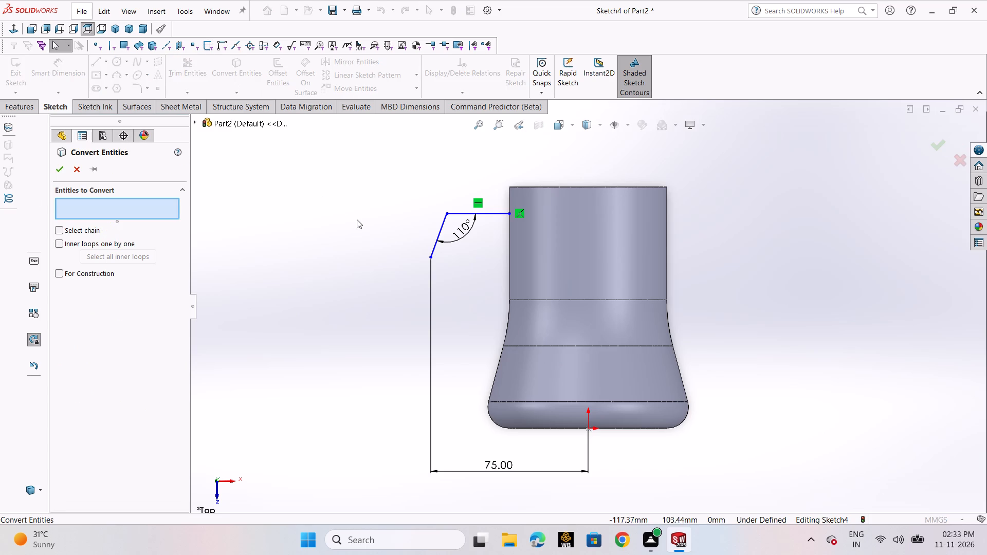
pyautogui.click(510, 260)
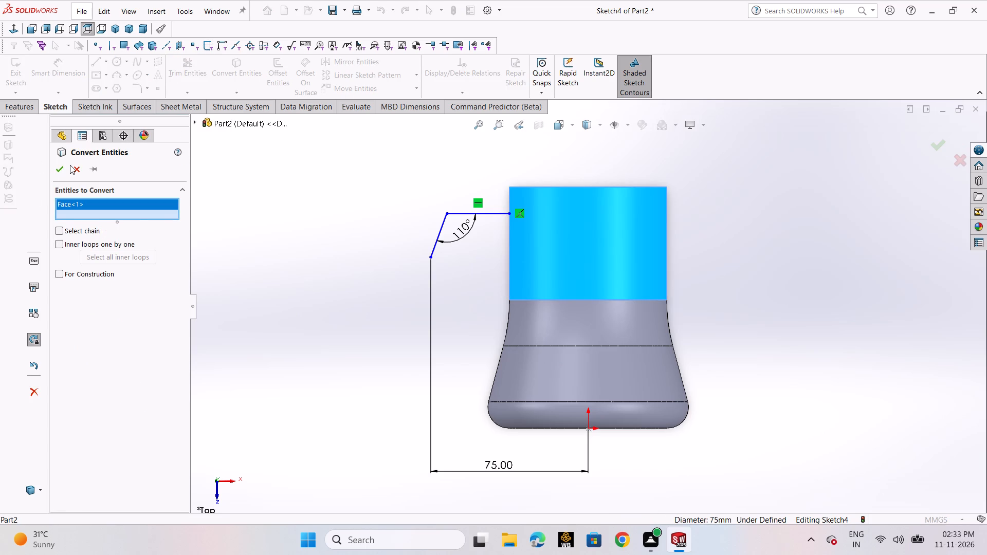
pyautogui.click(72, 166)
# Examine in 3D how the upper handle line's inner endpoint meets the vessel's cylindrical wall and inspect its relation.
pyautogui.scroll(2, 536, 328)
pyautogui.moveTo(694, 320); pyautogui.dragTo(705, 336, button='middle')
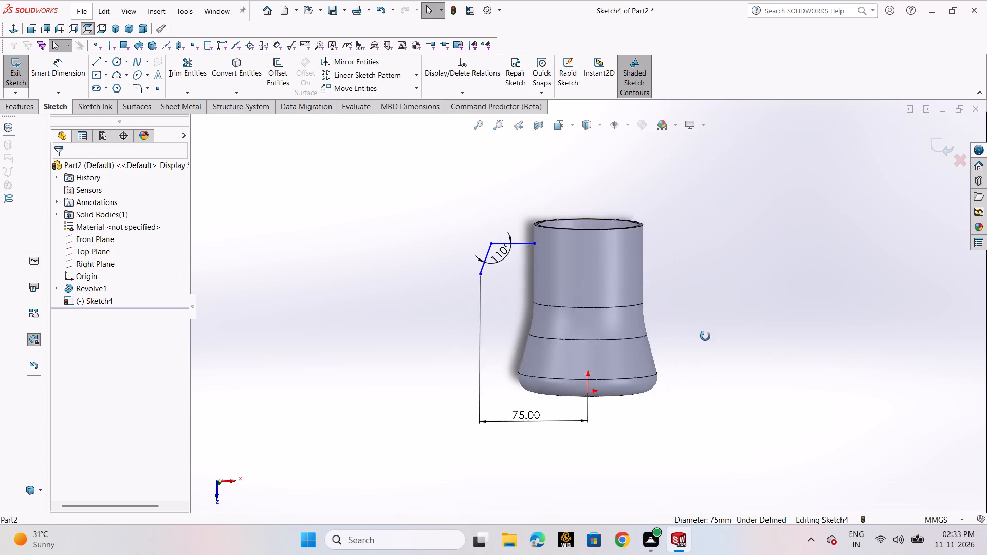
pyautogui.moveTo(705, 336); pyautogui.dragTo(704, 363, button='middle')
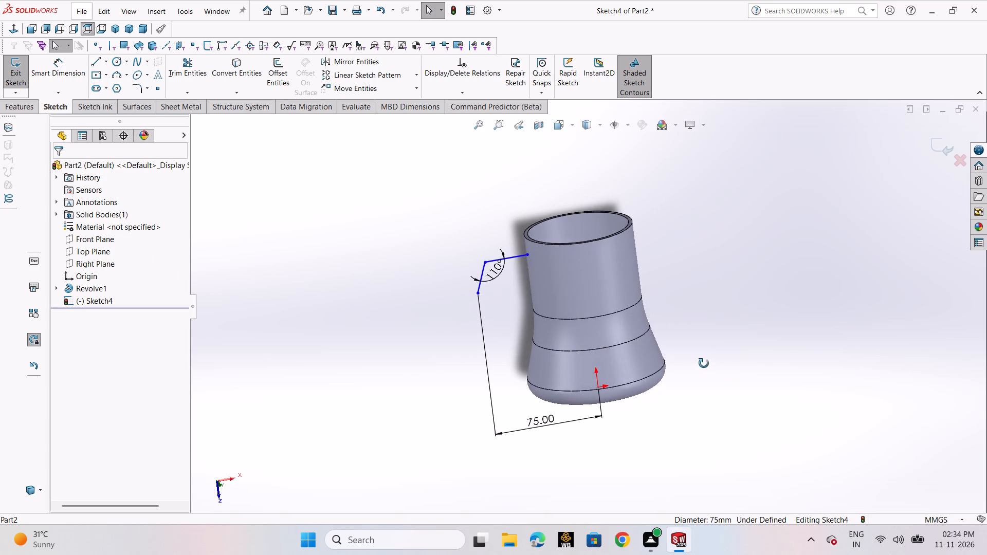
pyautogui.moveTo(704, 363); pyautogui.dragTo(701, 363, button='middle')
pyautogui.scroll(-3, 588, 272)
pyautogui.scroll(-3, 464, 246)
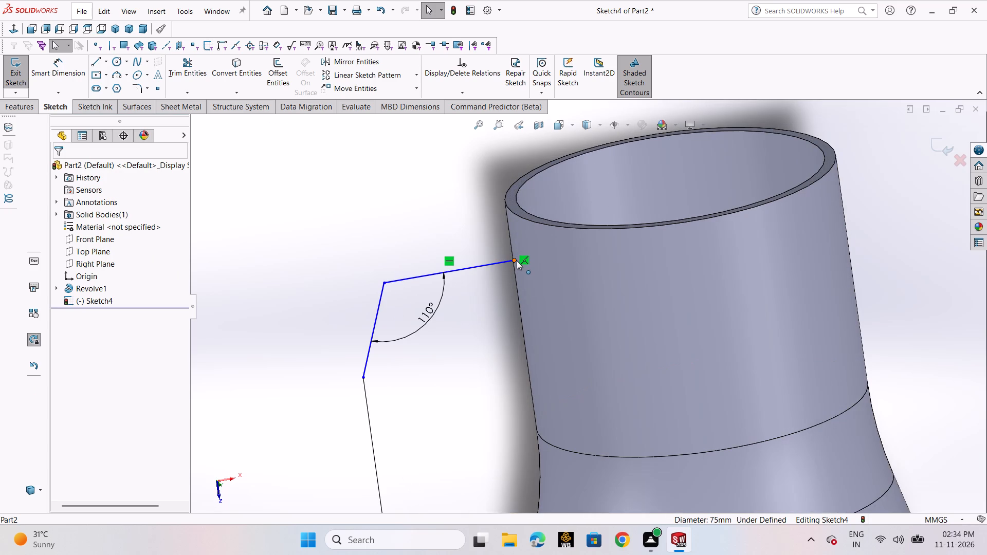
pyautogui.moveTo(515, 261); pyautogui.dragTo(527, 258)
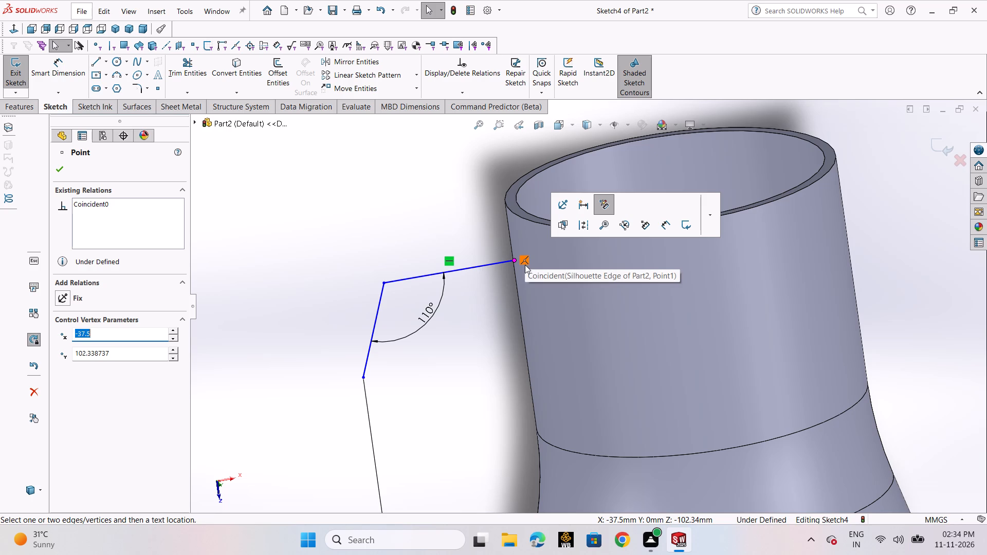
pyautogui.click(906, 279)
pyautogui.scroll(3, 745, 246)
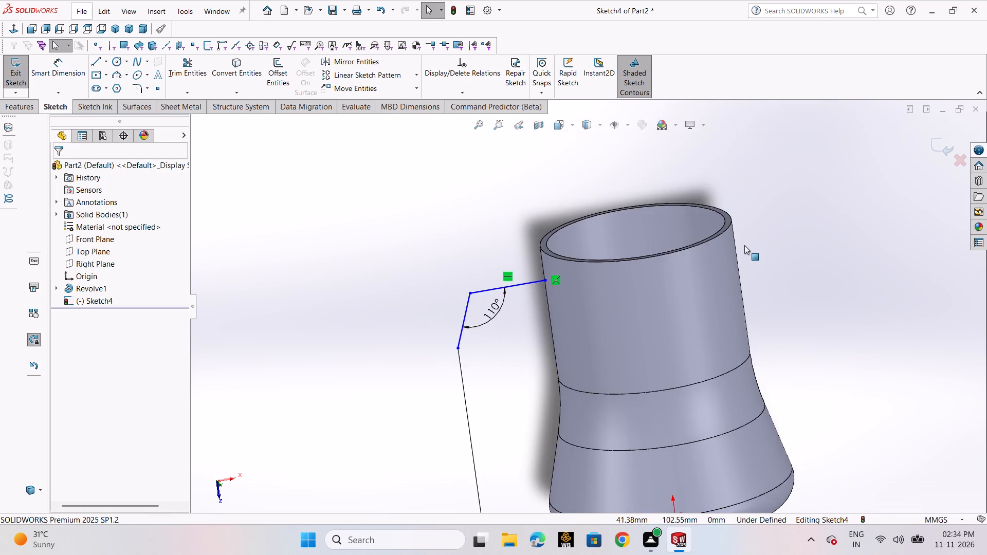
pyautogui.scroll(2, 744, 245)
pyautogui.moveTo(765, 254); pyautogui.dragTo(734, 322, button='middle')
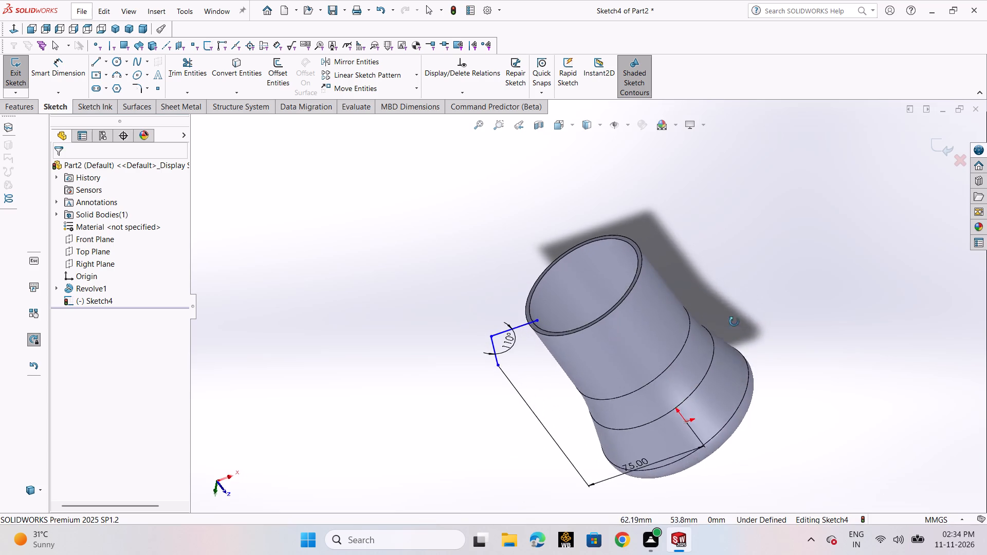
pyautogui.moveTo(734, 322); pyautogui.dragTo(738, 272, button='middle')
pyautogui.scroll(-3, 547, 356)
pyautogui.scroll(2, 544, 335)
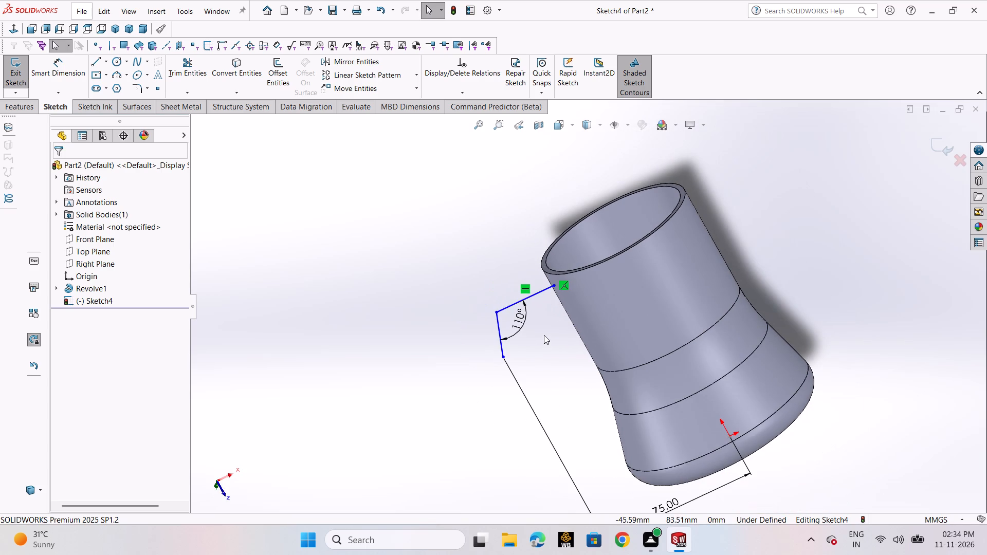
# Reopen the handle sketch and draw a line about 29 mm long from the sloped line's lower end toward the vessel wall.
pyautogui.click(944, 141)
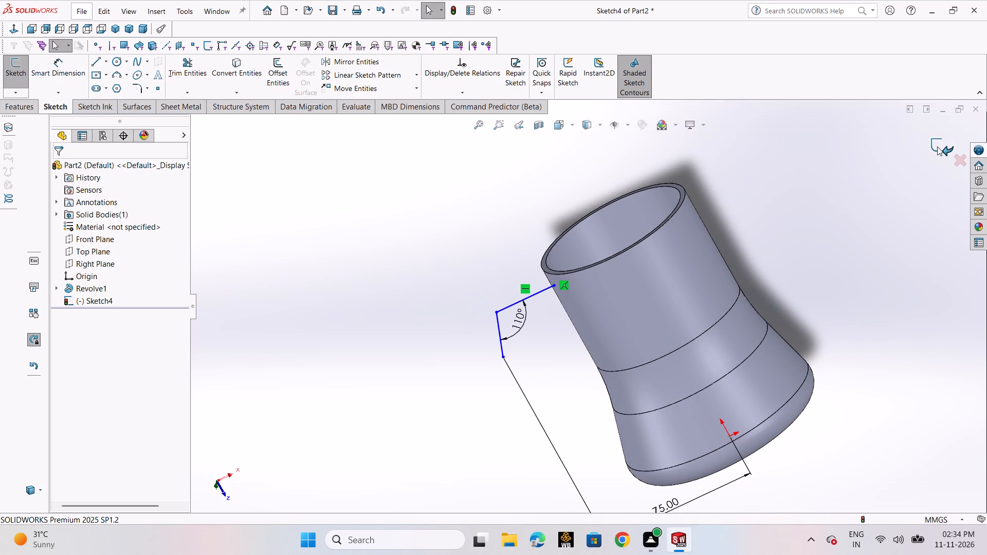
pyautogui.doubleClick(518, 300)
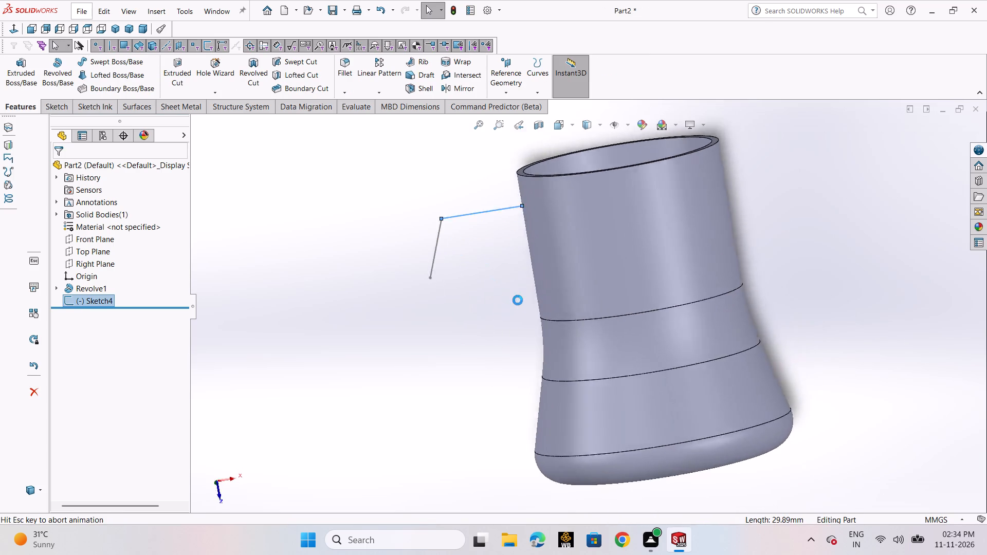
pyautogui.scroll(1, 530, 264)
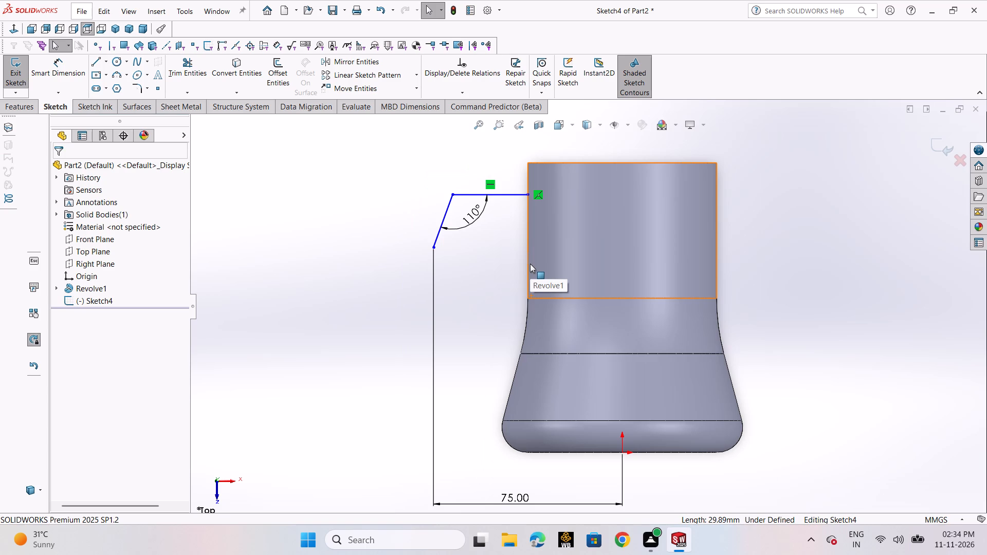
pyautogui.click(98, 61)
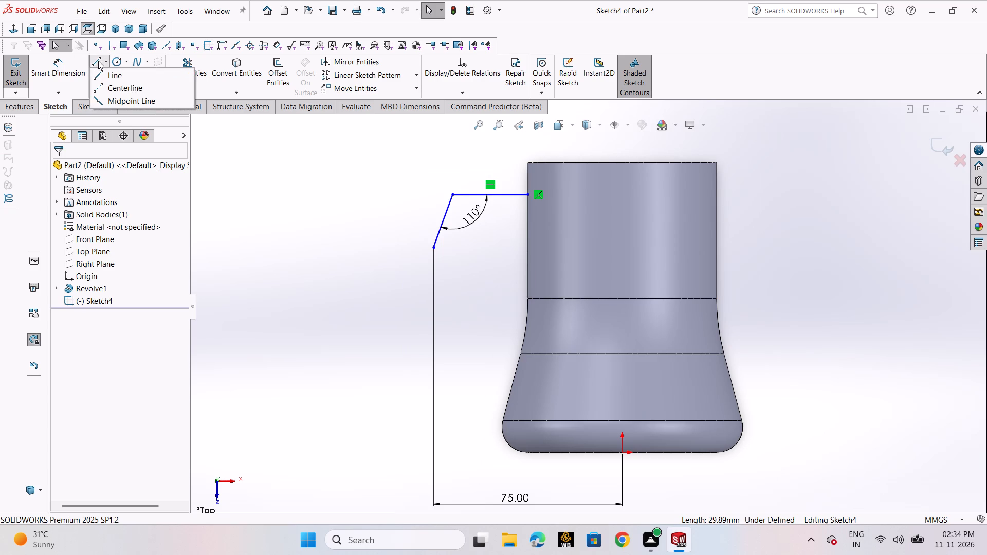
pyautogui.click(109, 79)
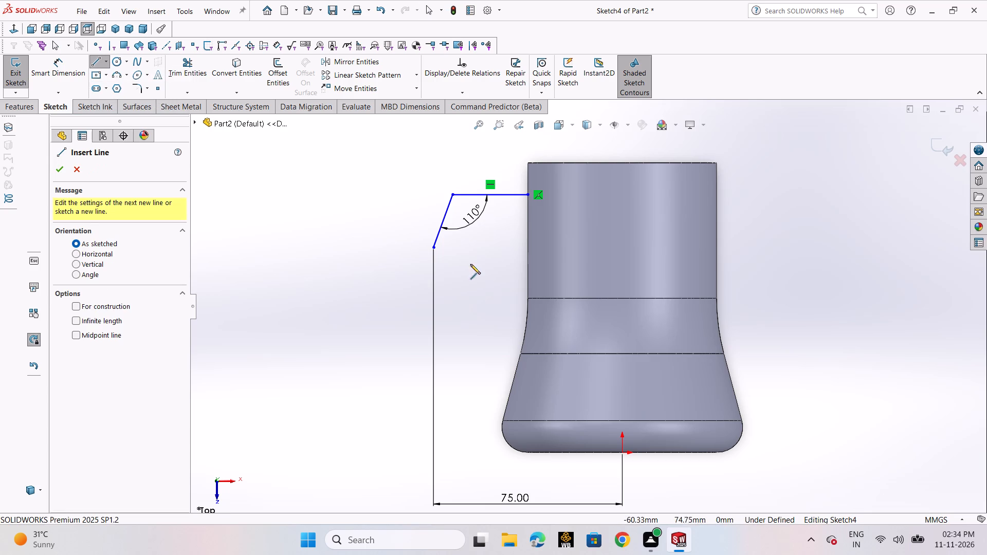
pyautogui.click(434, 249)
pyautogui.click(504, 267)
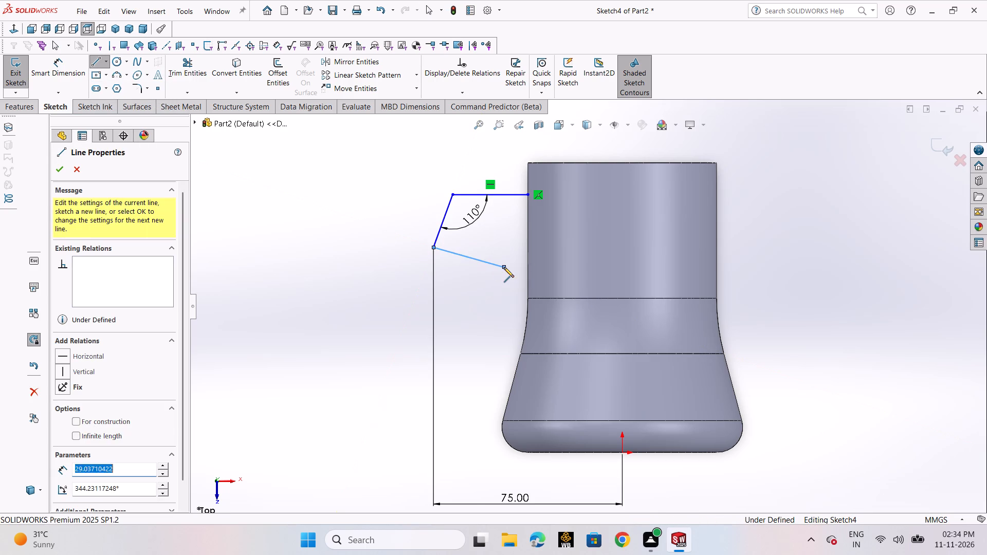
pyautogui.rightClick(504, 267)
pyautogui.click(516, 273)
# Dimension the angle between the sloped line and the new lower line as 110°.
pyautogui.click(53, 63)
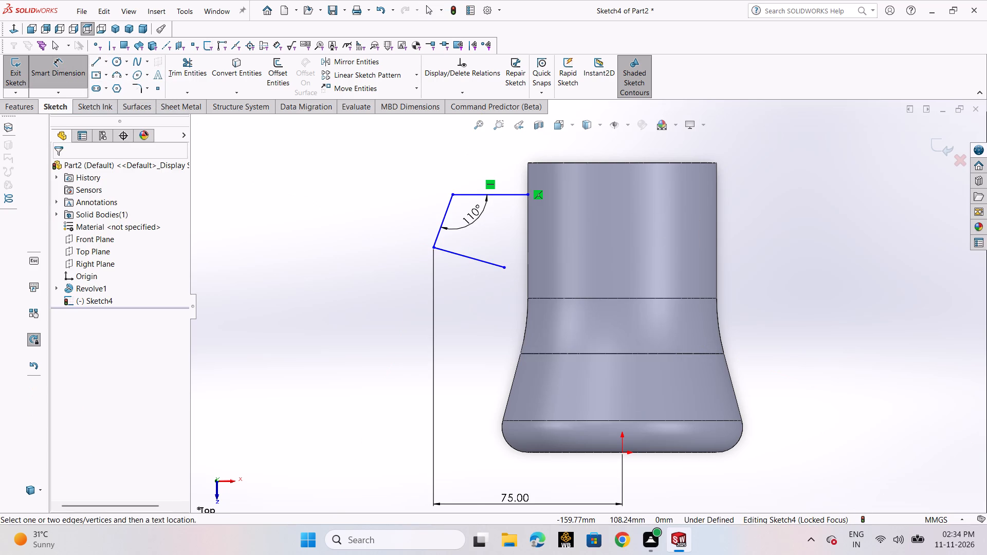
pyautogui.click(440, 230)
pyautogui.click(455, 251)
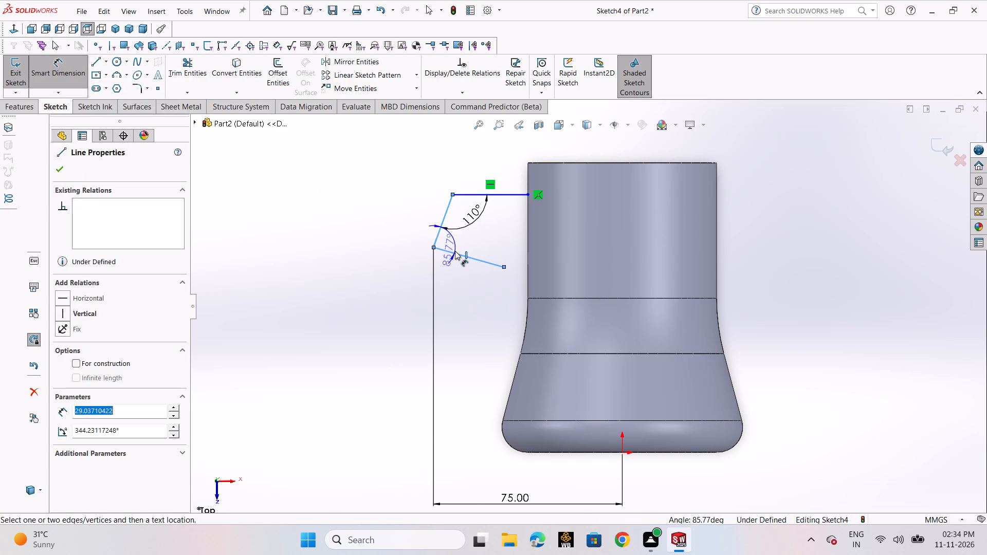
pyautogui.click(464, 242)
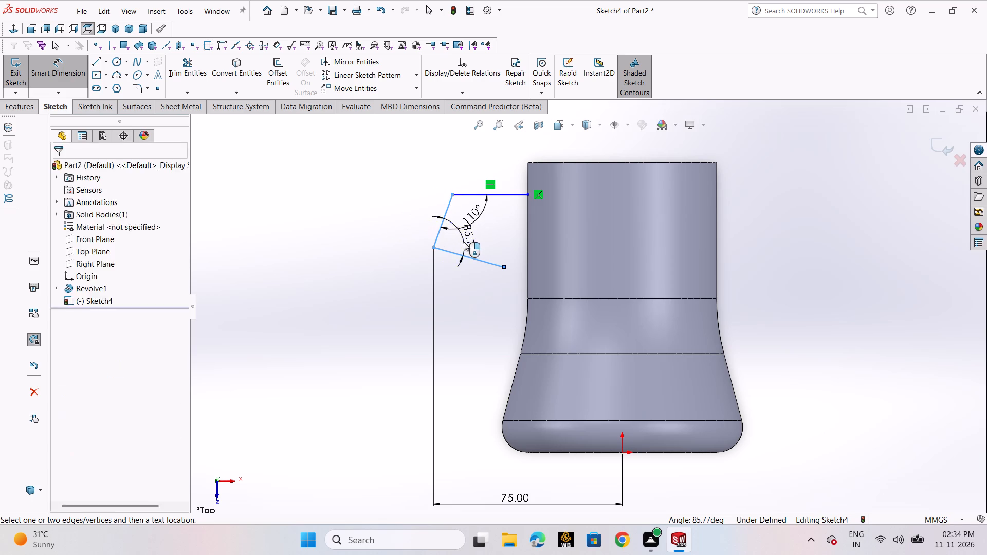
pyautogui.write('110')
pyautogui.press('Return')
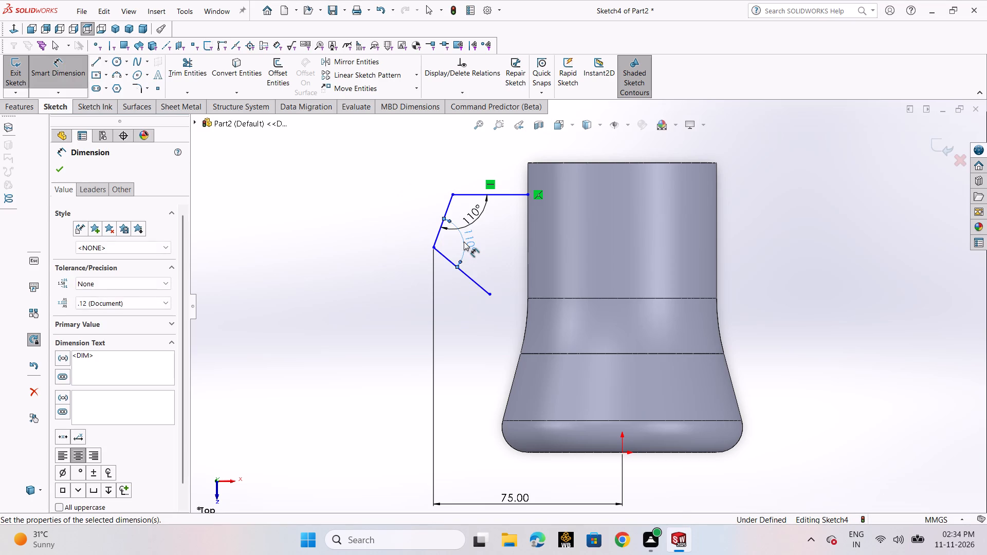
pyautogui.click(63, 169)
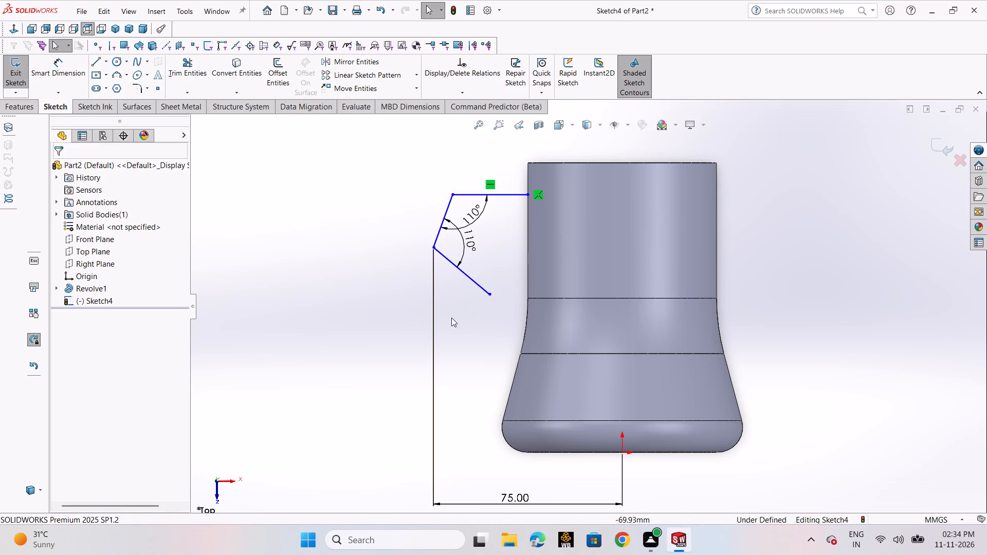
# Extend the lower handle line's free end onto the vessel's curved outer edge.
pyautogui.moveTo(491, 296); pyautogui.dragTo(513, 309)
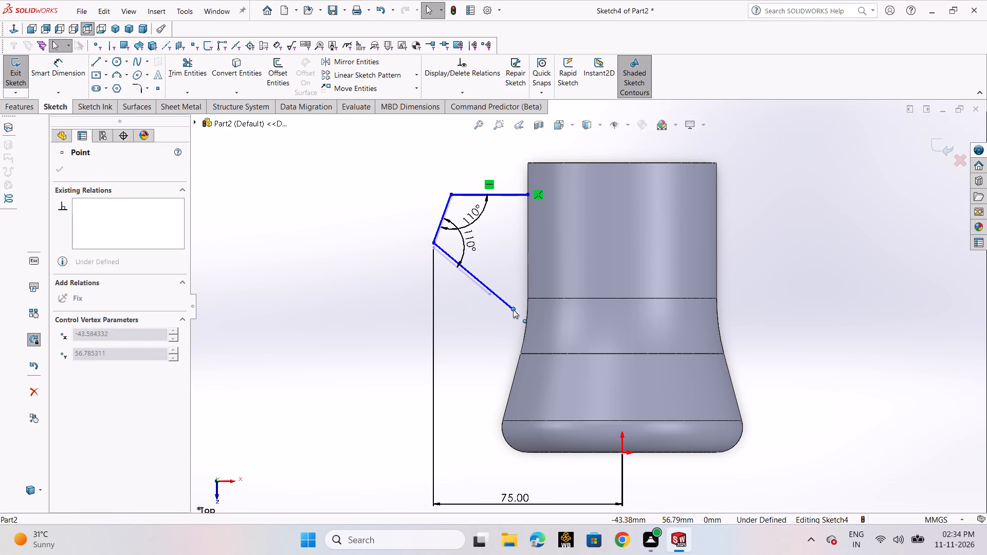
pyautogui.moveTo(513, 309); pyautogui.dragTo(527, 320)
pyautogui.click(496, 346)
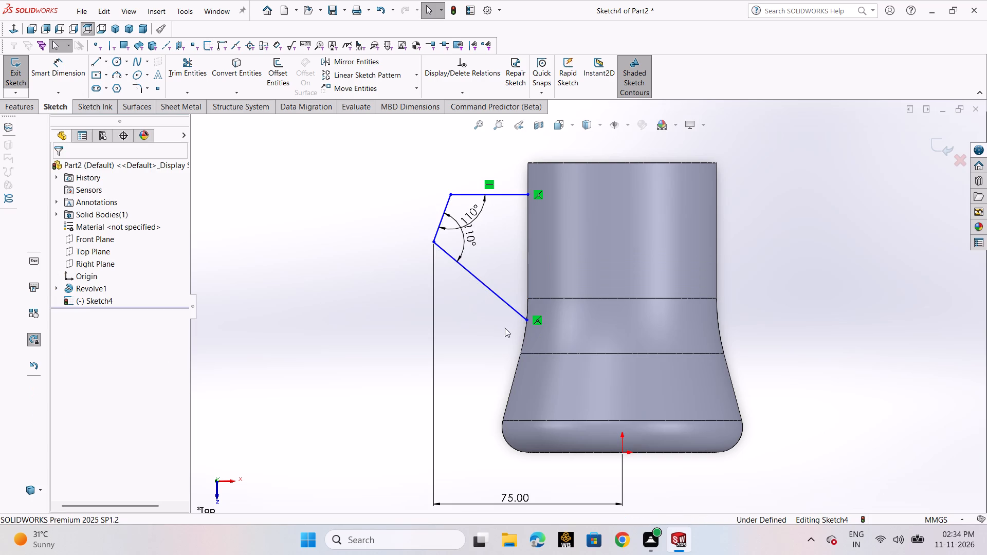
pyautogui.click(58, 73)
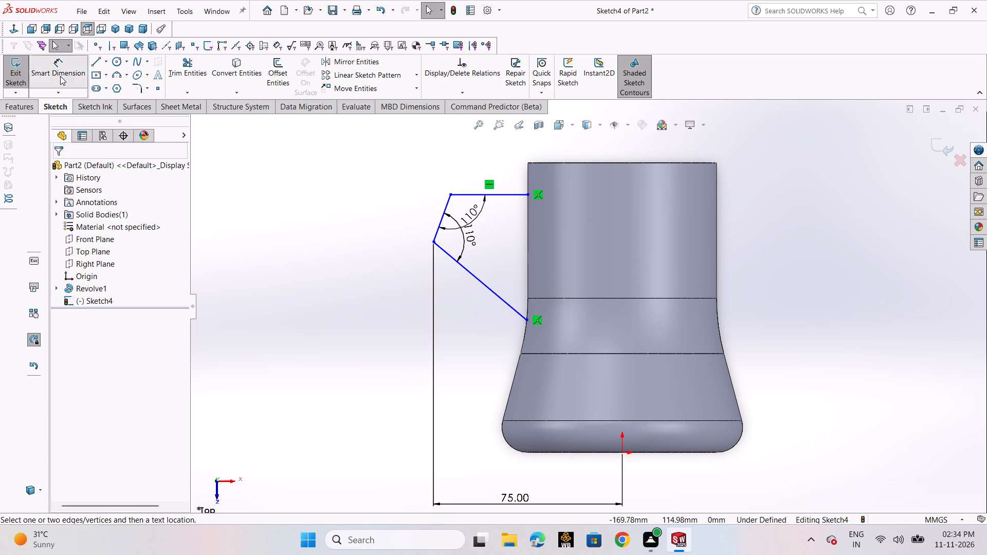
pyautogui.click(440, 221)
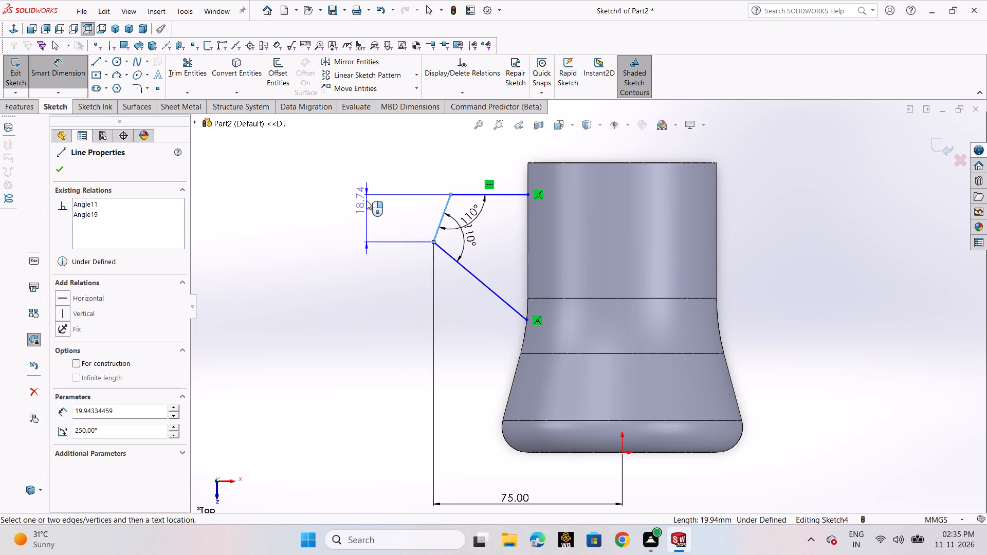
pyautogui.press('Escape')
# Dimension the length of the sloped handle line as 40 mm using Smart Dimension.
pyautogui.click(76, 93)
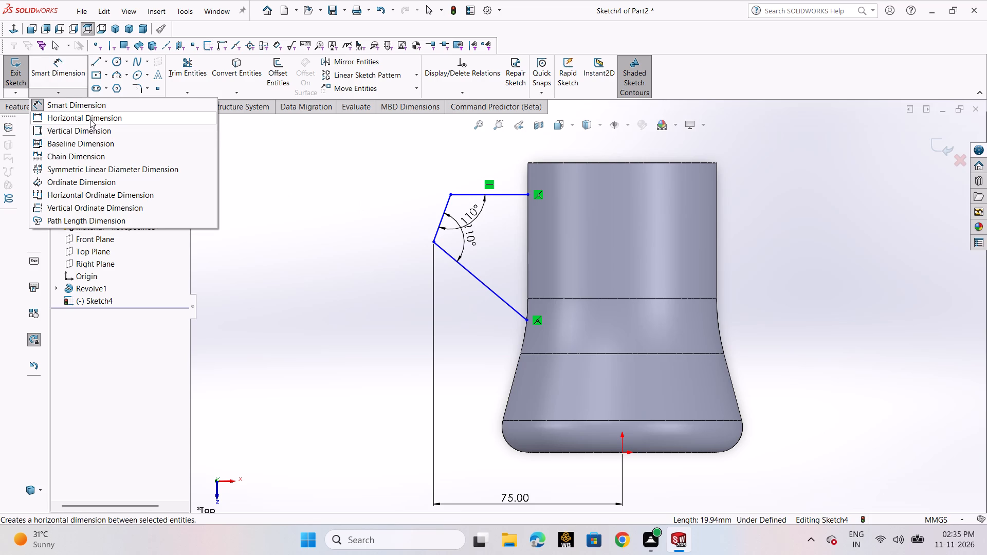
pyautogui.click(97, 109)
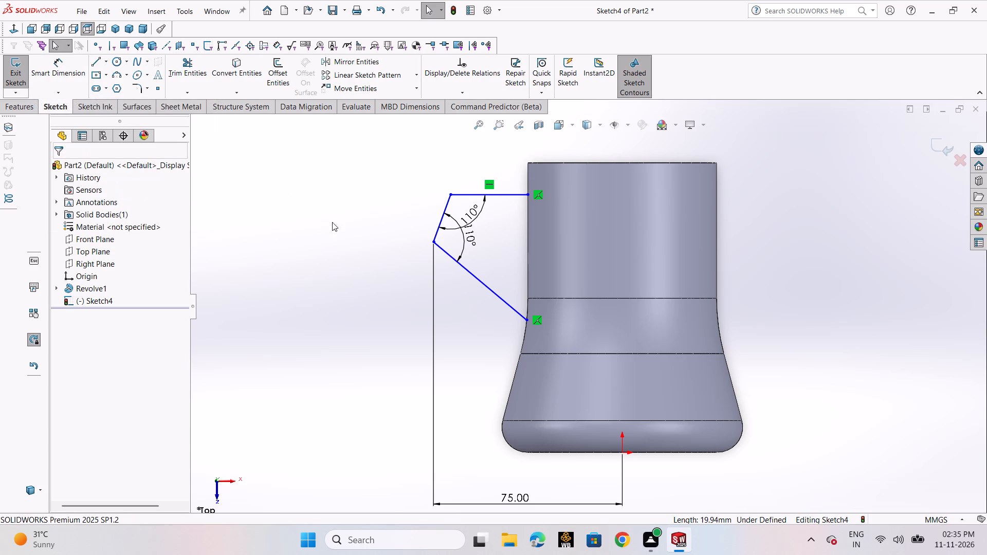
pyautogui.click(441, 225)
pyautogui.doubleClick(411, 206)
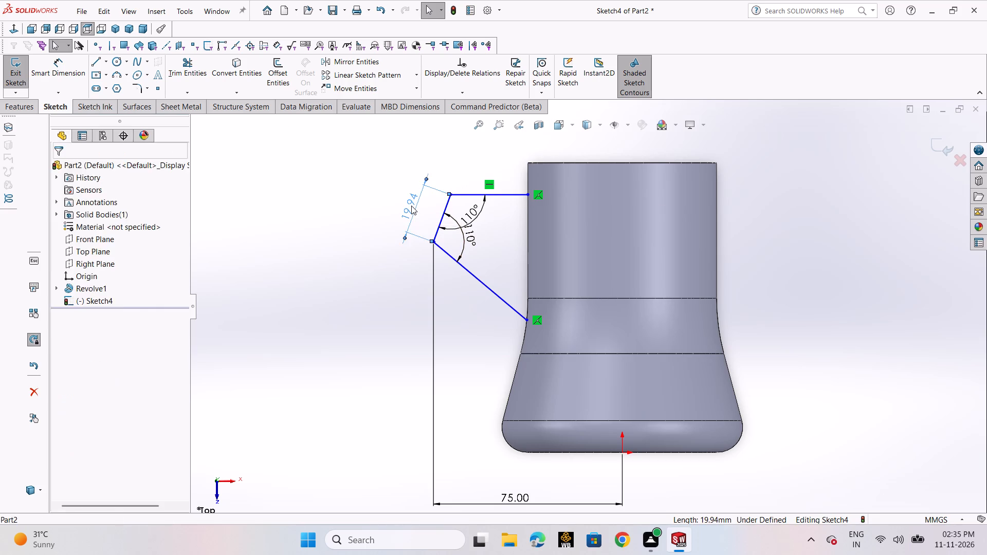
pyautogui.doubleClick(419, 223)
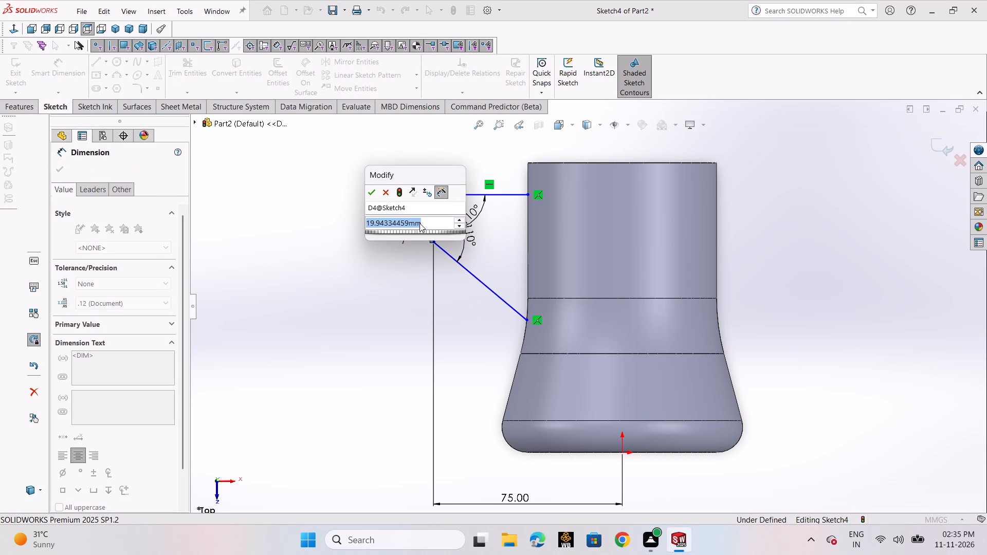
pyautogui.write('40')
pyautogui.press('Return')
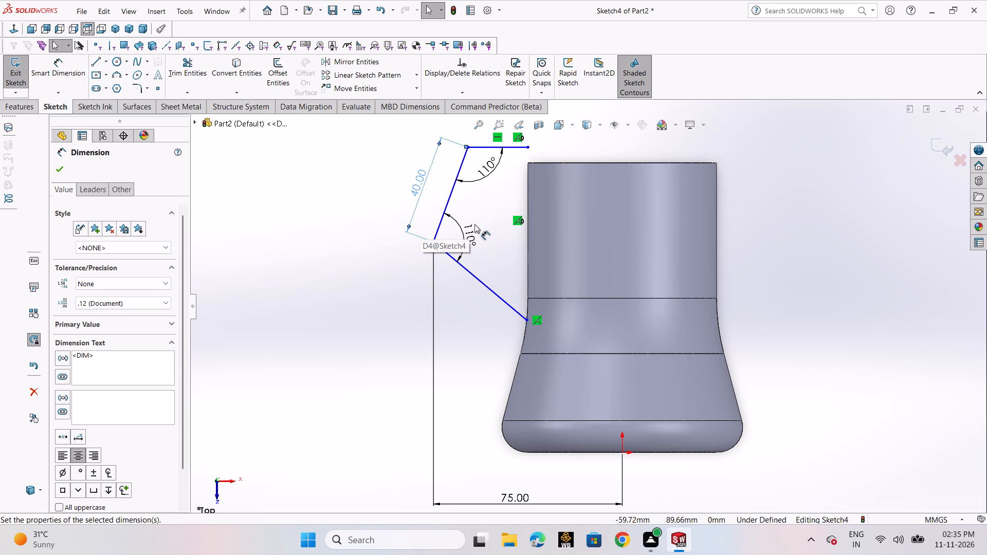
pyautogui.scroll(2, 480, 216)
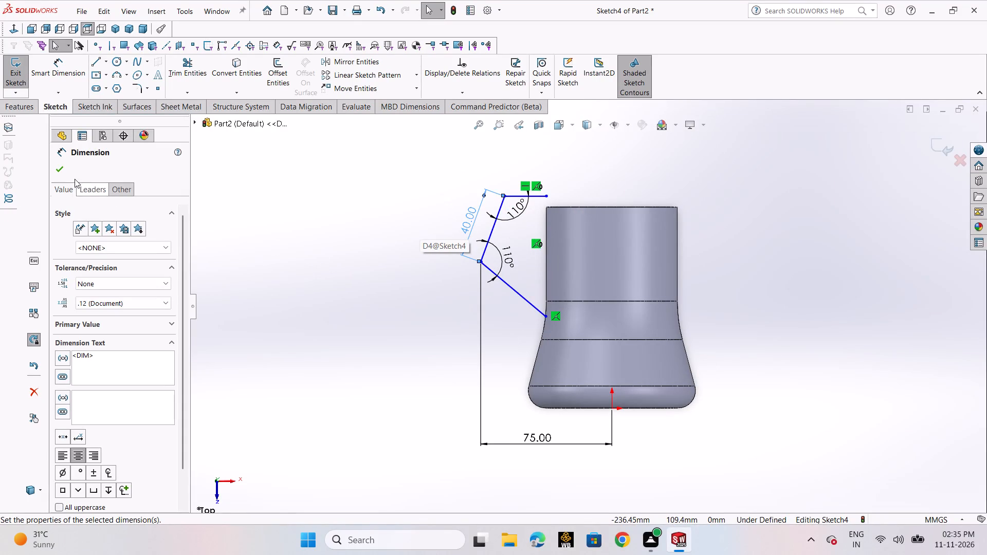
pyautogui.click(59, 171)
# Move the handle path's outer corner down until the upper line sits about 10 mm below the vessel rim.
pyautogui.moveTo(480, 261); pyautogui.dragTo(476, 290)
pyautogui.click(392, 260)
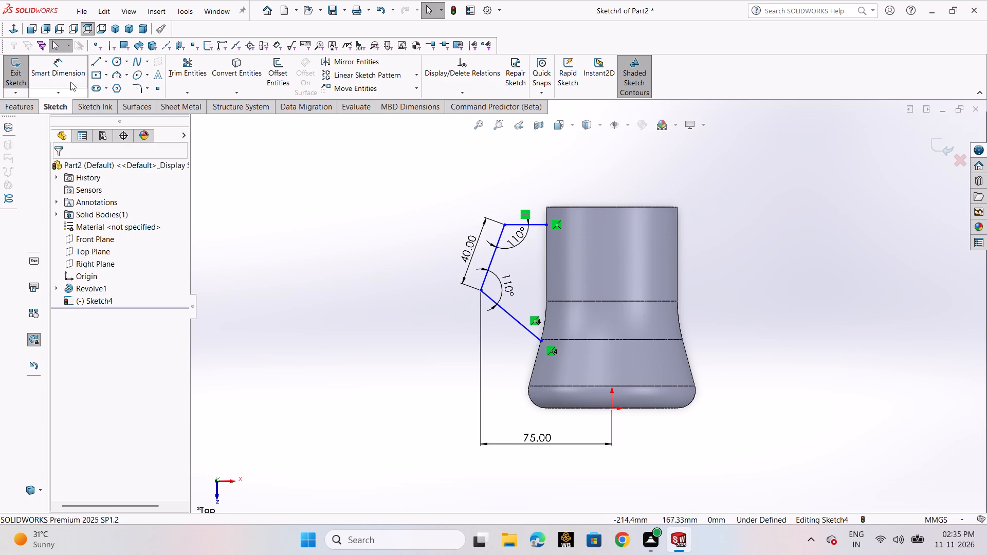
# Dimension the distance between the upper handle line and the vessel's top rim edge as 18 mm.
pyautogui.click(68, 81)
pyautogui.click(532, 222)
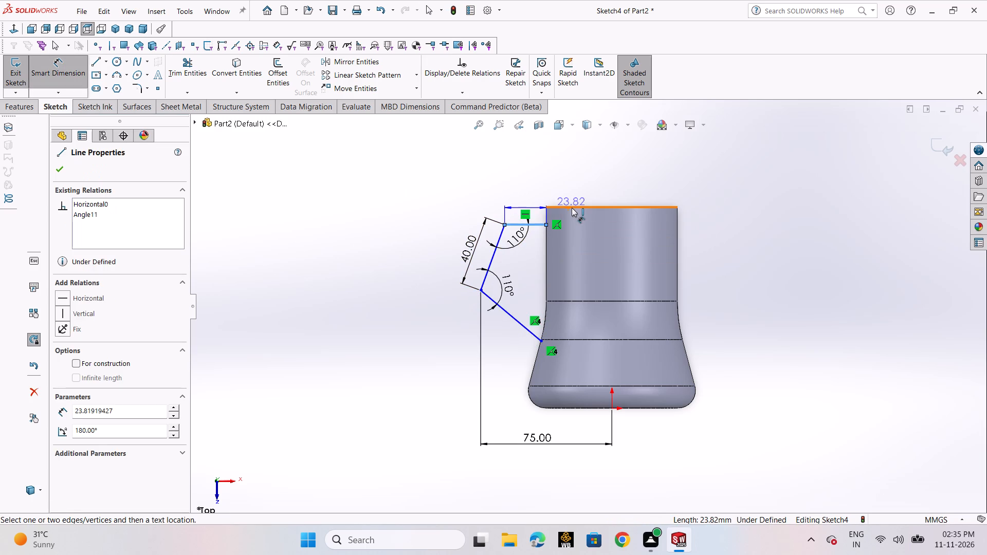
pyautogui.click(572, 208)
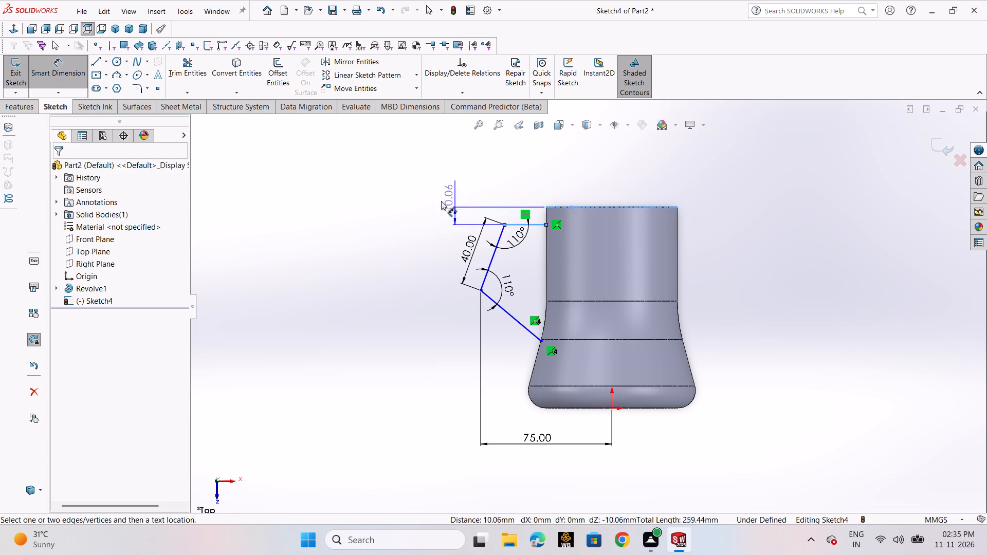
pyautogui.click(370, 209)
pyautogui.write('18')
pyautogui.press('Return')
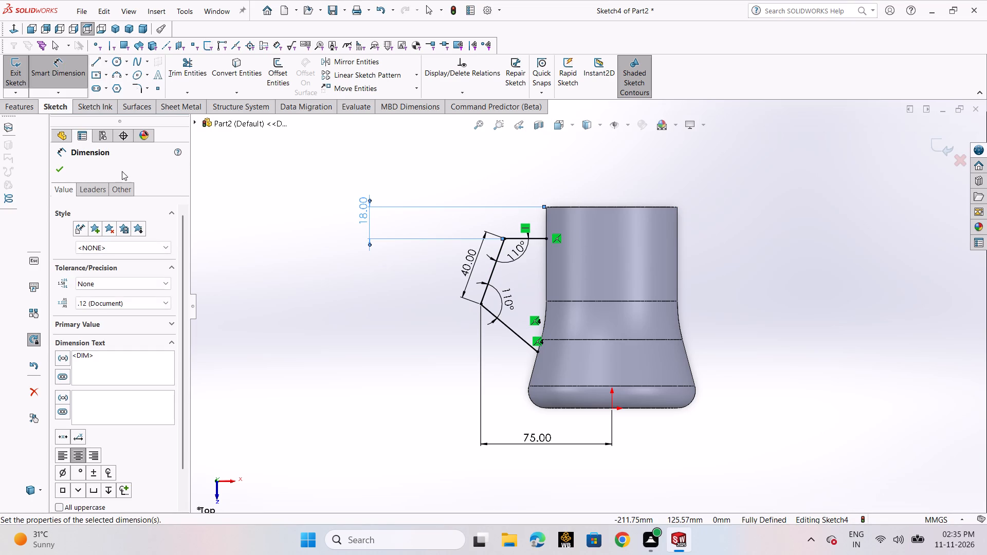
pyautogui.click(61, 169)
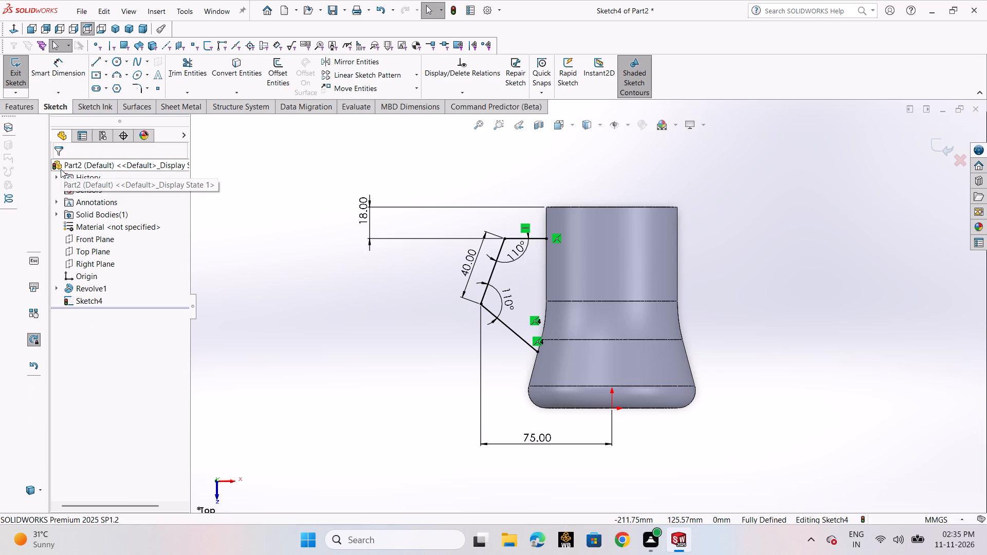
pyautogui.click(317, 333)
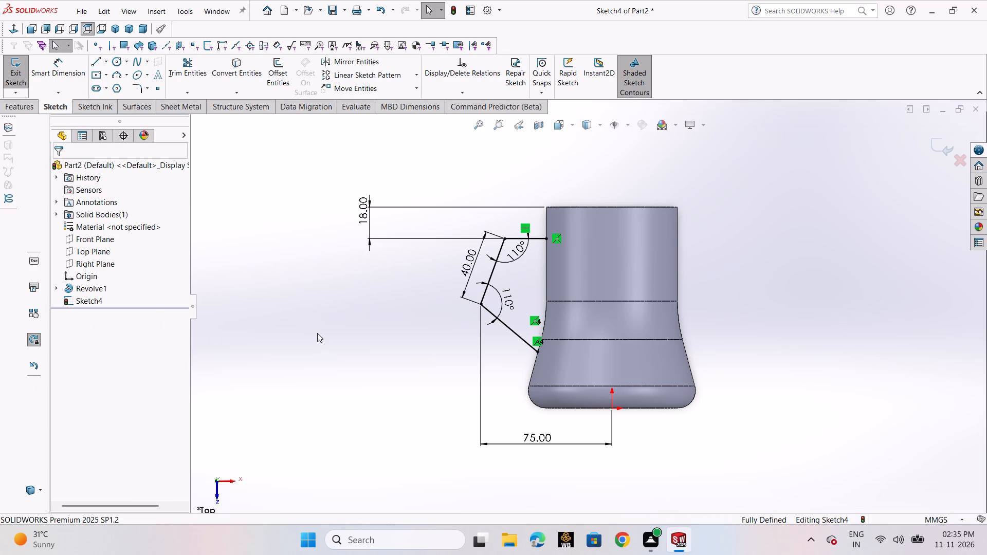
# Examine the dimensioned handle path in 3D, checking how its ends meet the vessel wall.
pyautogui.scroll(-2, 546, 359)
pyautogui.scroll(2, 484, 358)
pyautogui.moveTo(485, 354); pyautogui.dragTo(474, 458, button='middle')
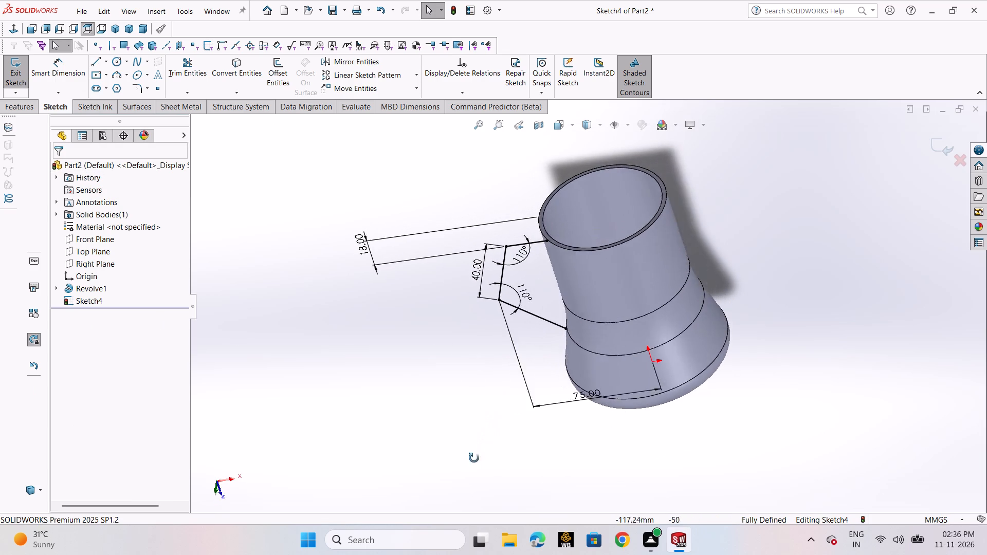
pyautogui.moveTo(474, 458); pyautogui.dragTo(465, 376, button='middle')
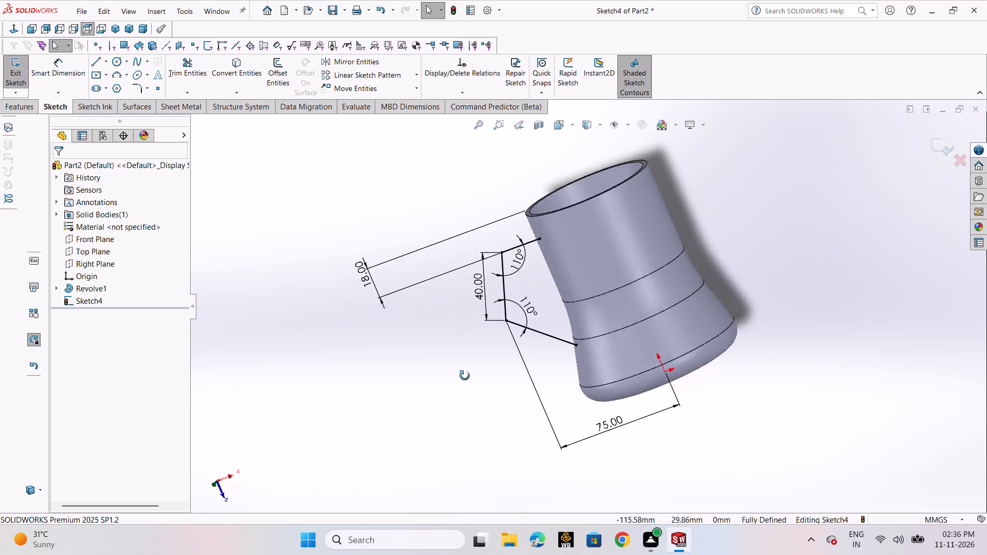
pyautogui.moveTo(465, 376); pyautogui.dragTo(488, 316, button='middle')
pyautogui.scroll(2, 534, 390)
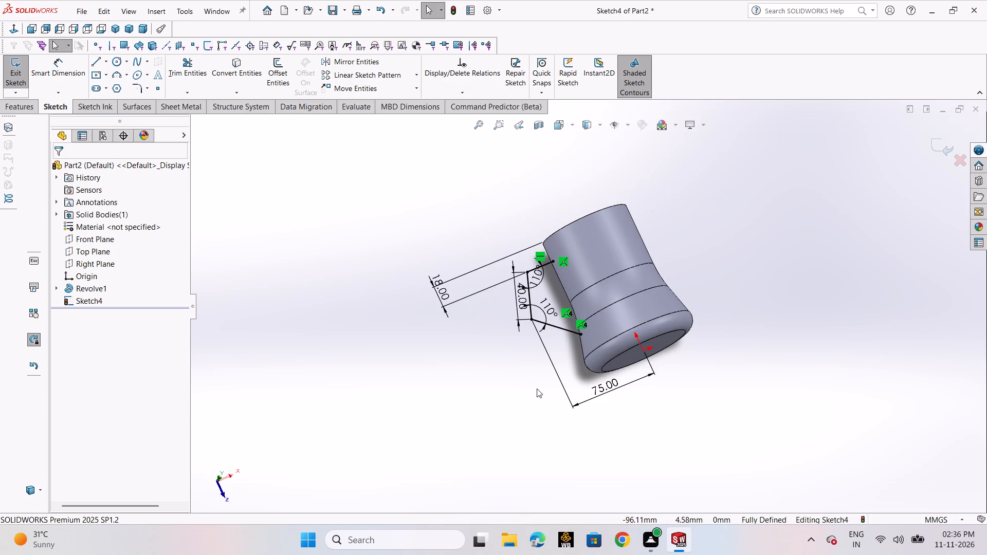
pyautogui.scroll(1, 537, 388)
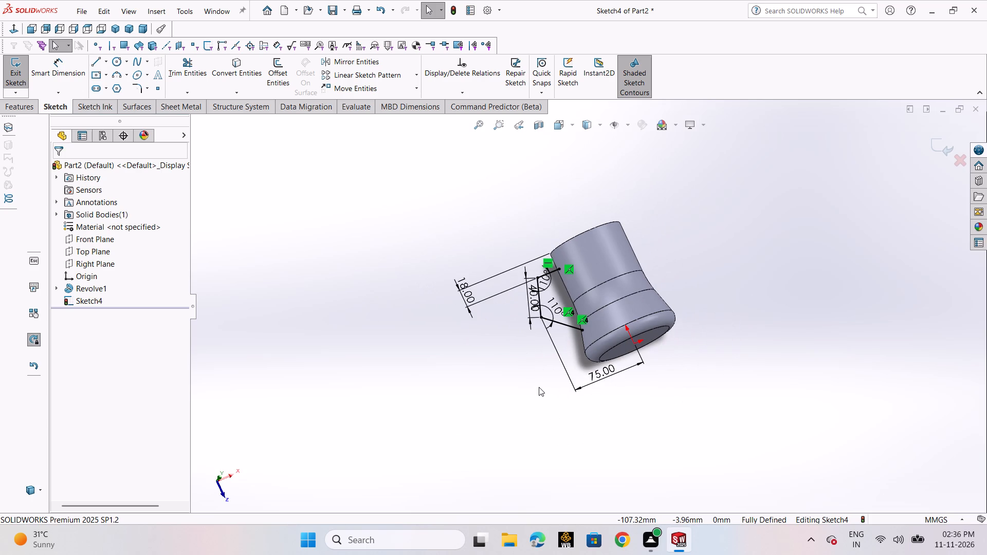
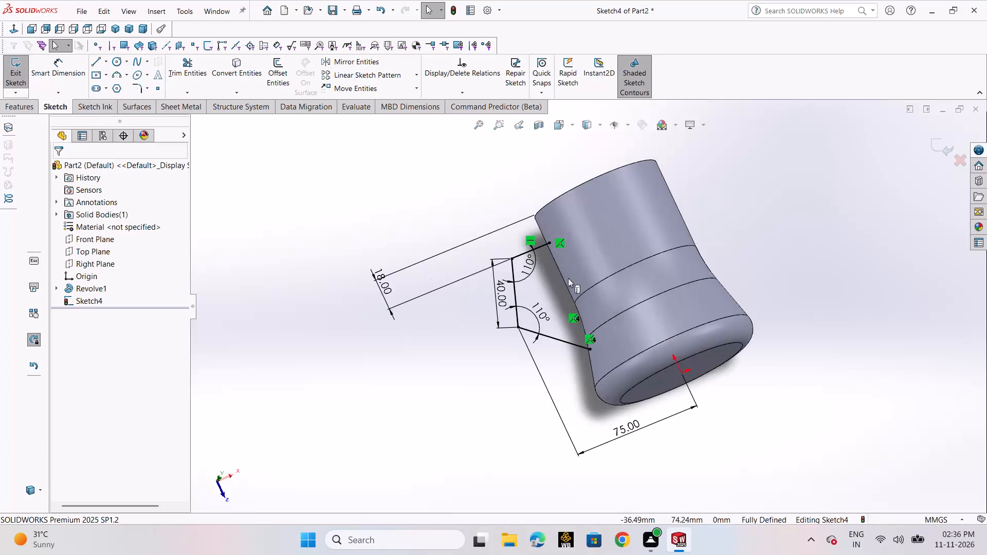
# Exit the fully dimensioned handle path sketch.
pyautogui.scroll(-2, 568, 278)
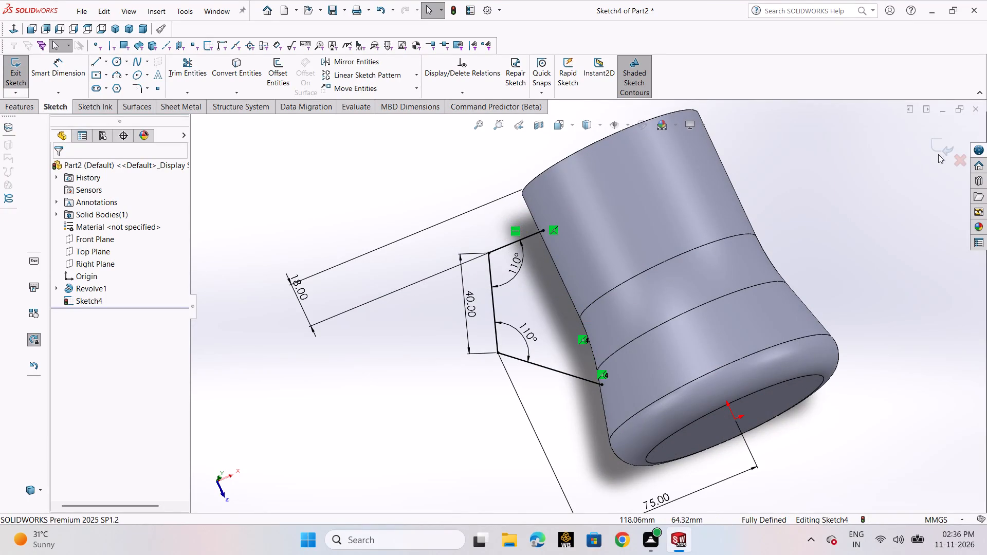
pyautogui.click(940, 147)
pyautogui.scroll(2, 828, 224)
pyautogui.moveTo(827, 226); pyautogui.dragTo(856, 309, button='middle')
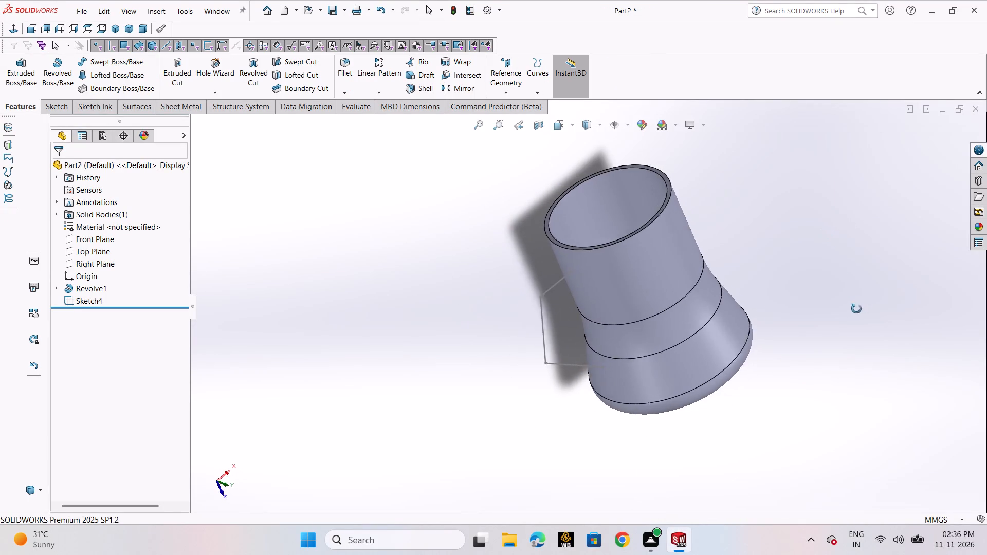
pyautogui.moveTo(856, 309); pyautogui.dragTo(832, 299, button='middle')
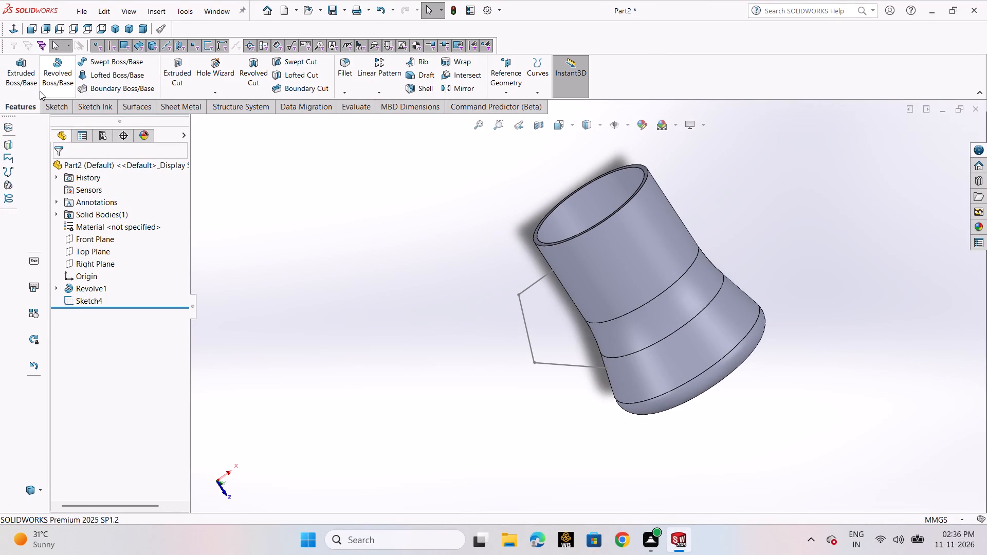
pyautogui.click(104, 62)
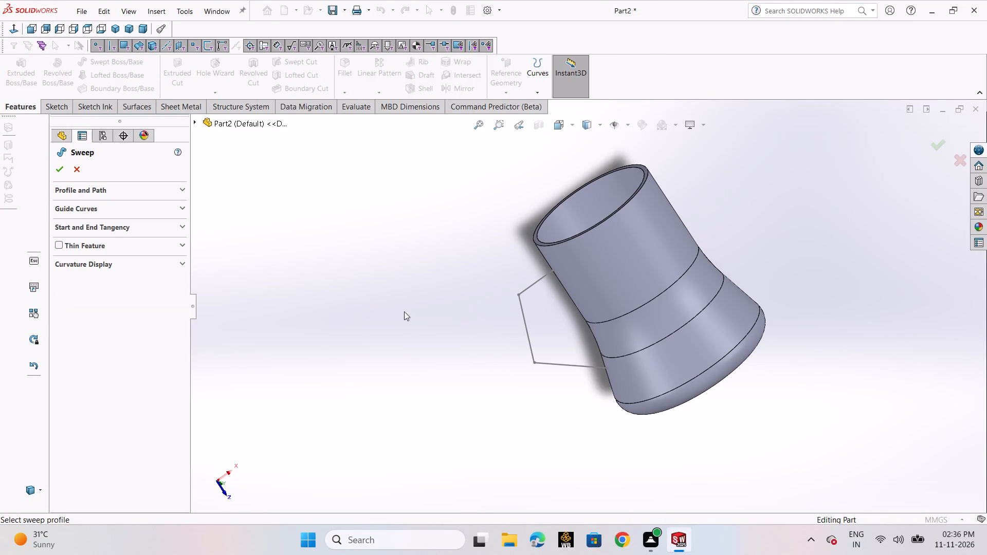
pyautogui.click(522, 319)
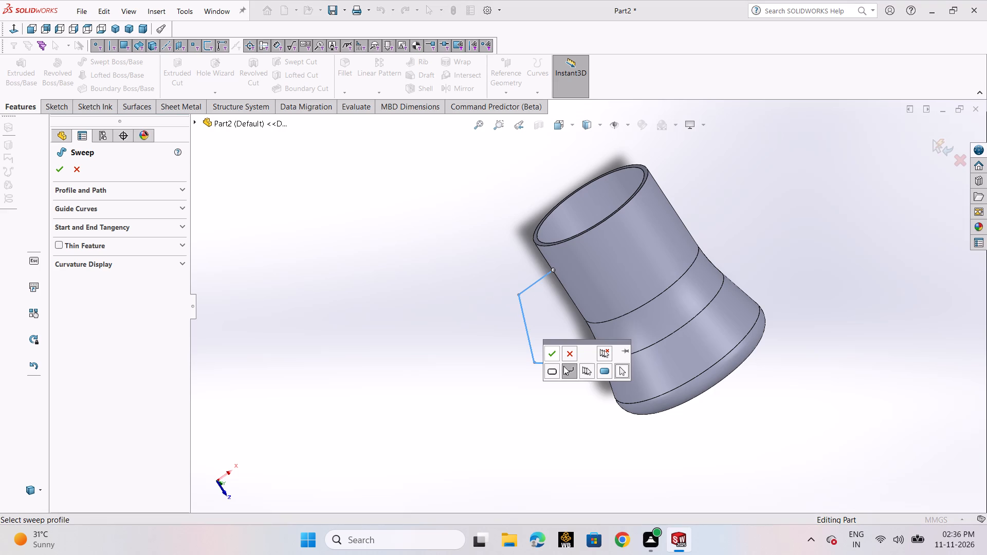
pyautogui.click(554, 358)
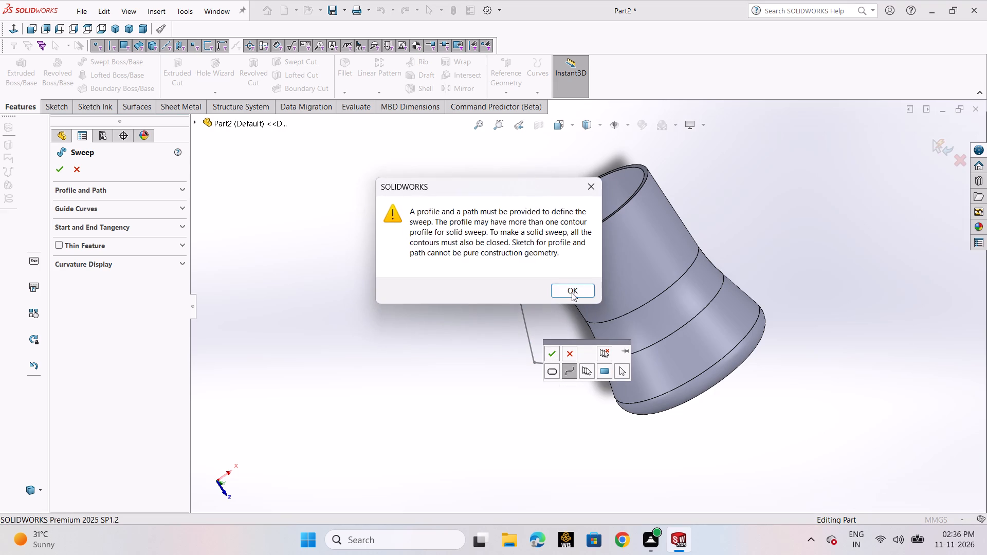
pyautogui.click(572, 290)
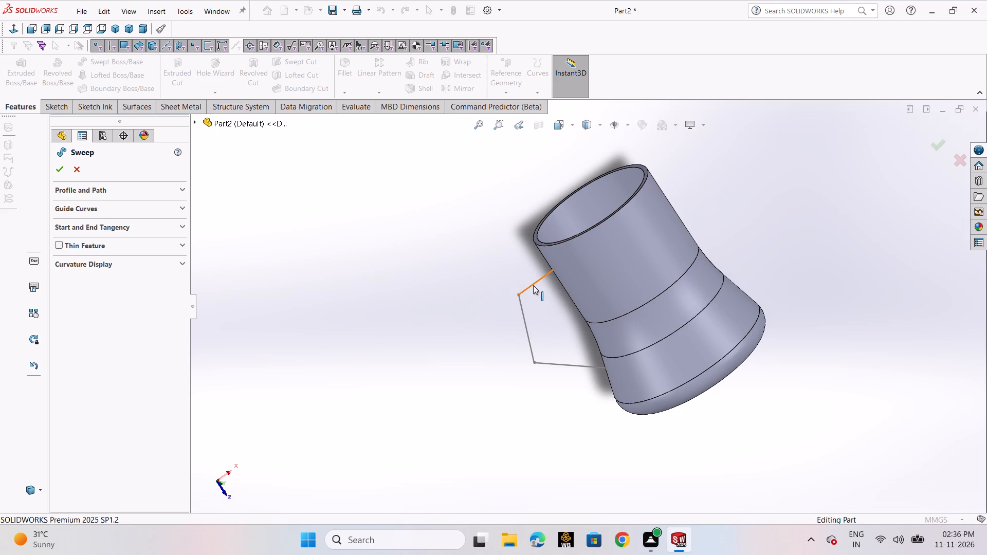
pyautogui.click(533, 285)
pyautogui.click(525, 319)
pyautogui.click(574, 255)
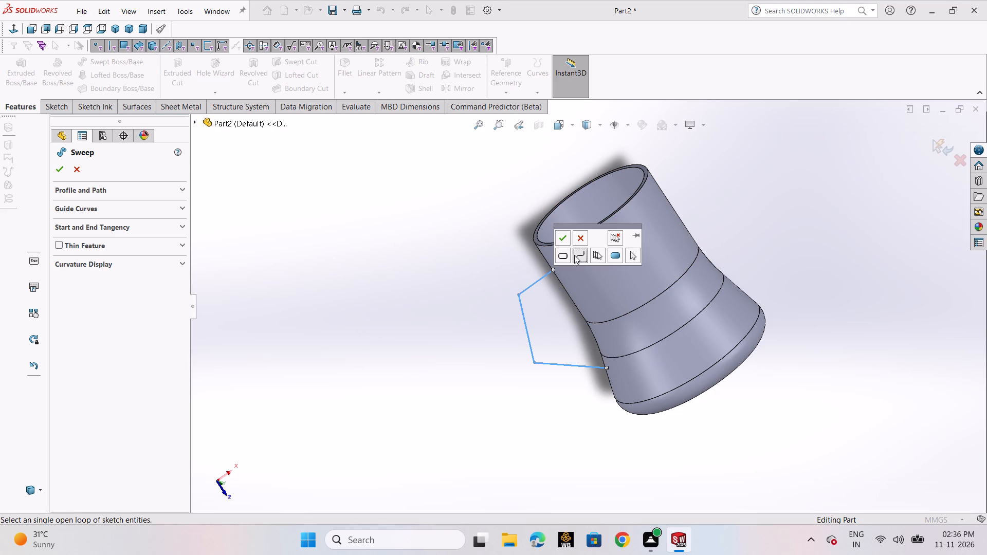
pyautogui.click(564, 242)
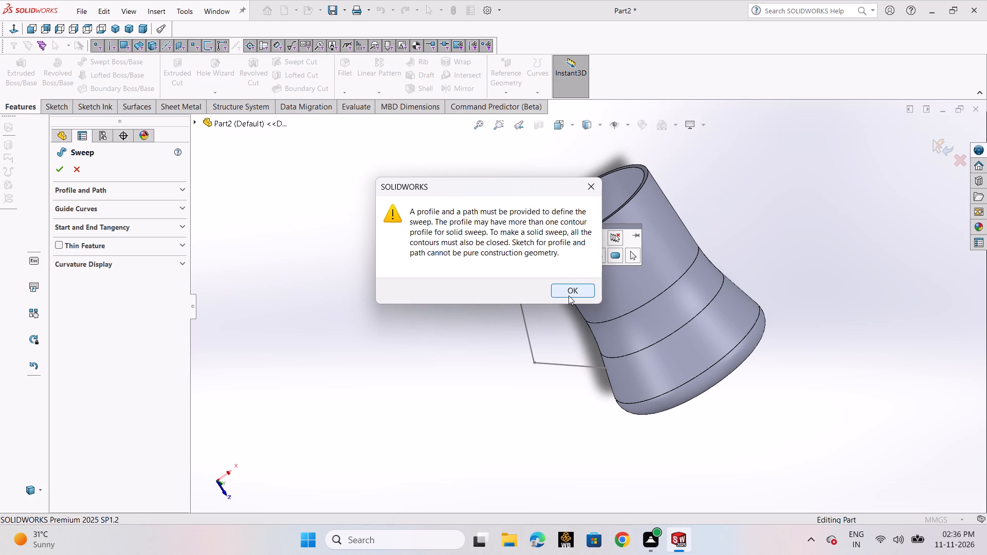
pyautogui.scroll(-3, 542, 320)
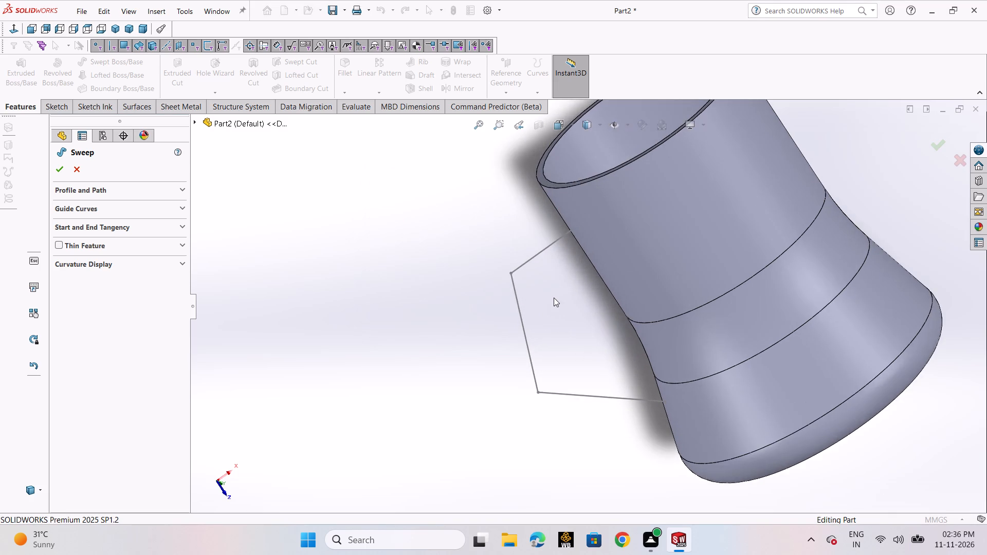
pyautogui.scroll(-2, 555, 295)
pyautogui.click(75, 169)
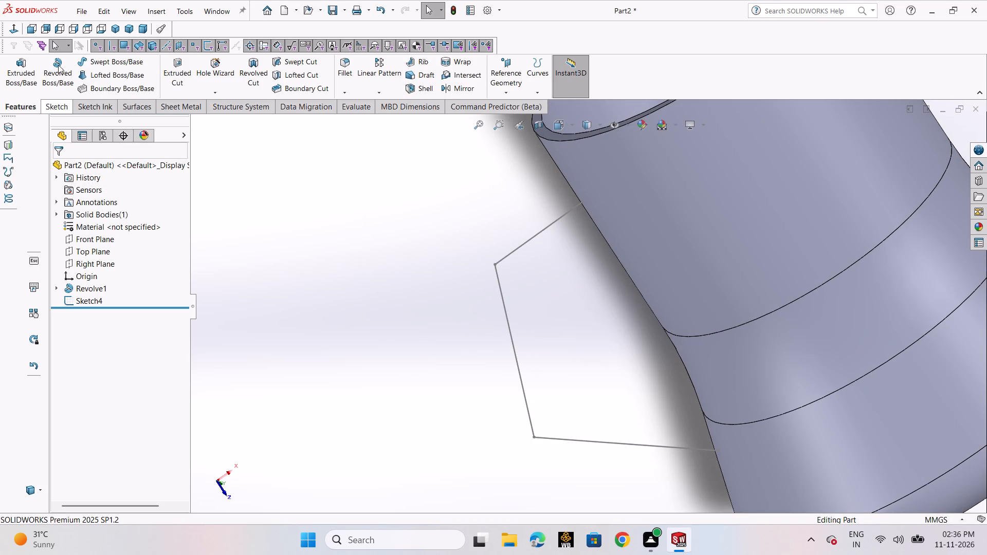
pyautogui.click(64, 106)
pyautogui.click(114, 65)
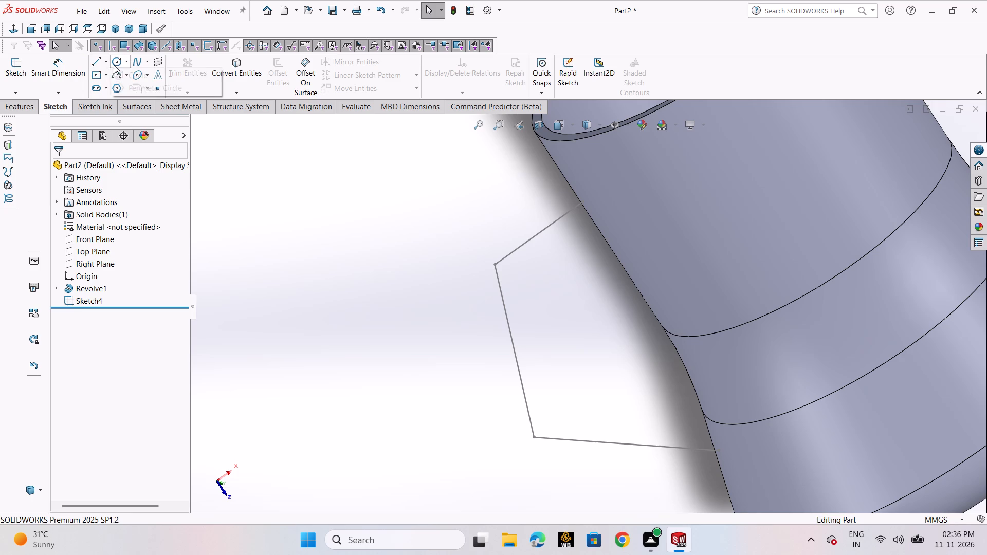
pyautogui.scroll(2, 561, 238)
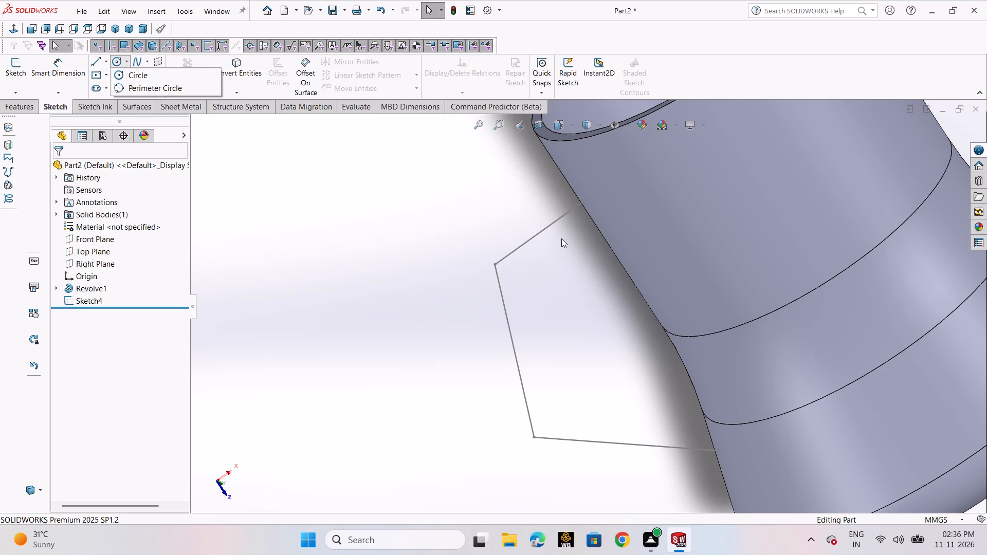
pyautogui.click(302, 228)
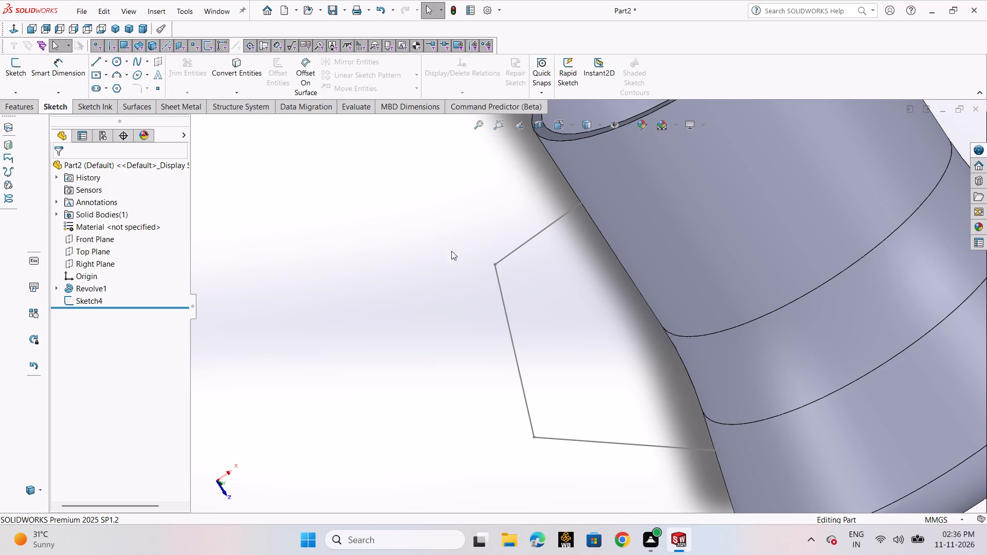
# Reopen the handle path sketch for editing.
pyautogui.scroll(4, 494, 262)
pyautogui.scroll(2, 546, 281)
pyautogui.scroll(-6, 602, 277)
pyautogui.moveTo(545, 344); pyautogui.dragTo(551, 366, button='middle')
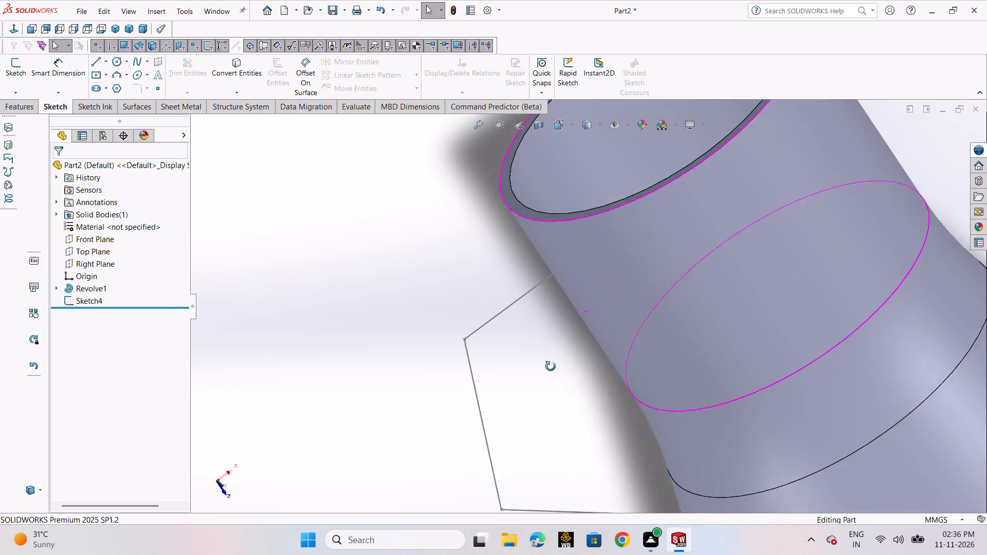
pyautogui.moveTo(551, 366); pyautogui.dragTo(584, 379, button='middle')
pyautogui.scroll(4, 569, 398)
pyautogui.scroll(-6, 571, 401)
pyautogui.moveTo(592, 381); pyautogui.dragTo(584, 370, button='middle')
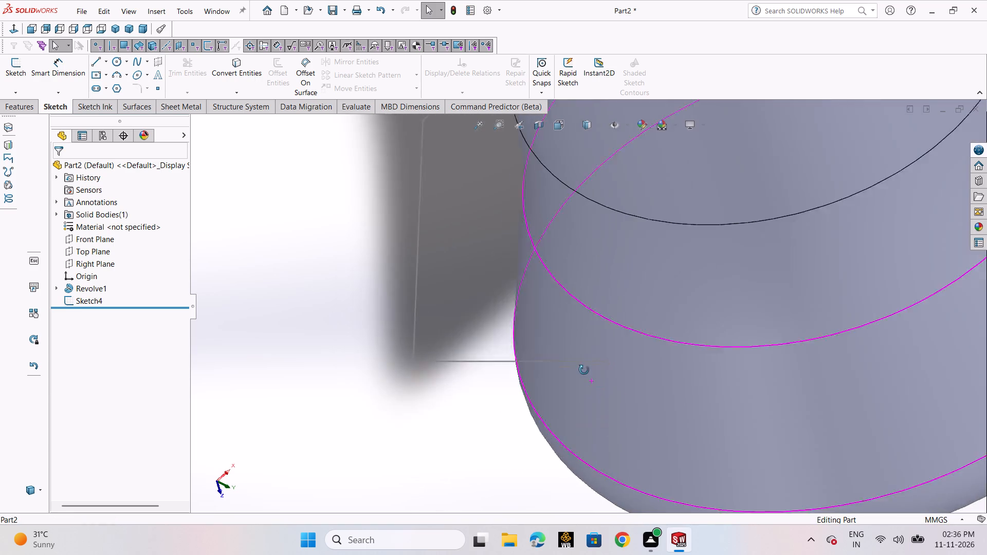
pyautogui.moveTo(584, 370); pyautogui.dragTo(558, 357, button='middle')
pyautogui.doubleClick(520, 349)
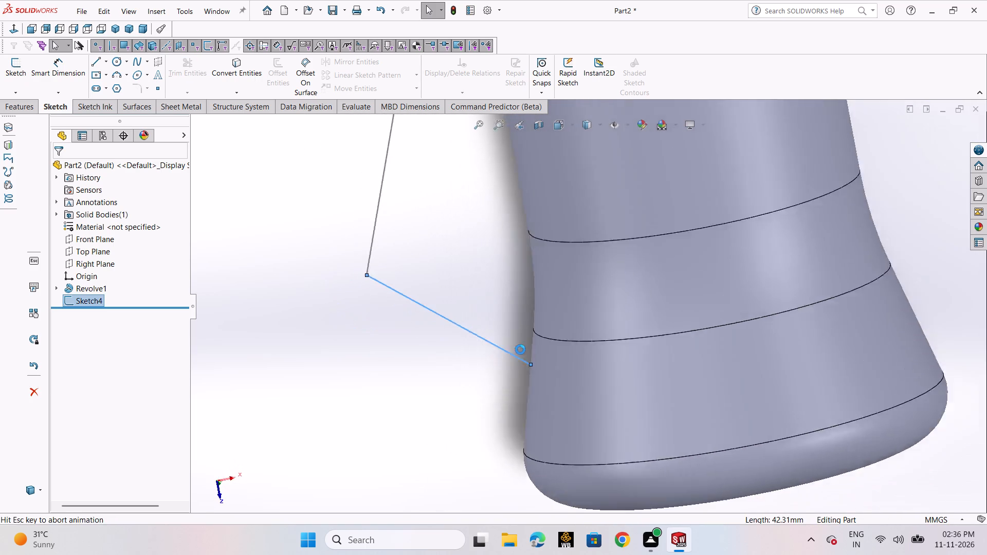
pyautogui.scroll(3, 427, 286)
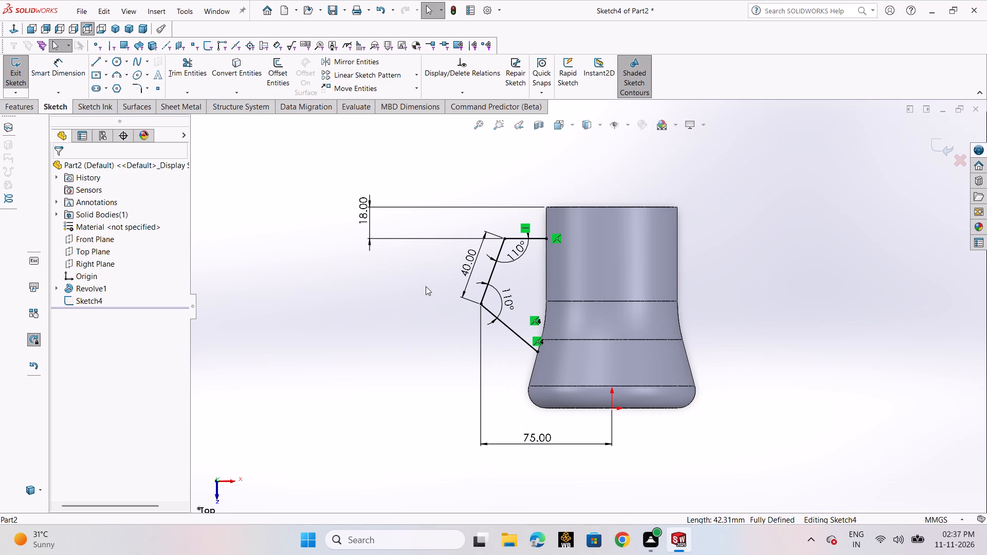
# Round both outer corners of the handle path with 12 mm radius sketch fillets.
pyautogui.click(137, 88)
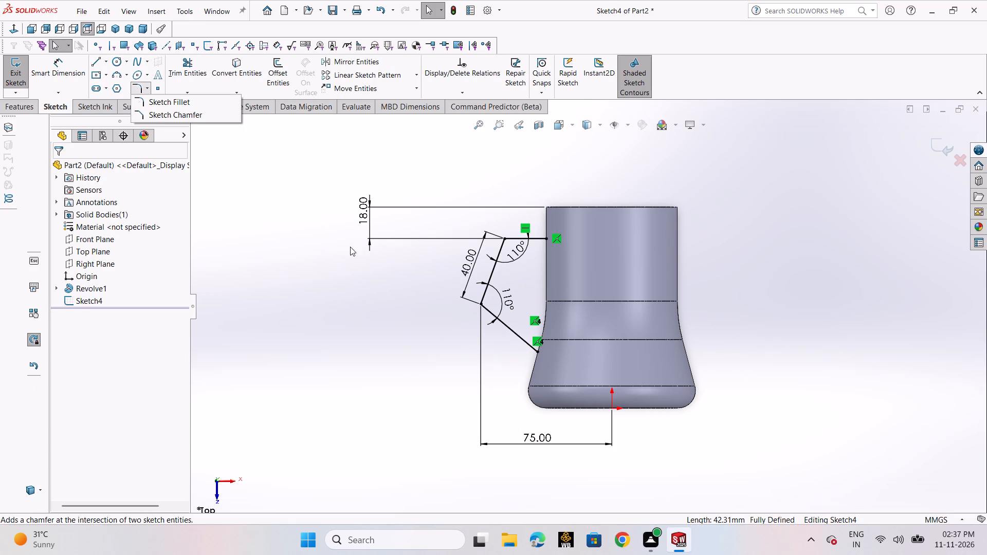
pyautogui.click(156, 103)
pyautogui.scroll(-7, 527, 321)
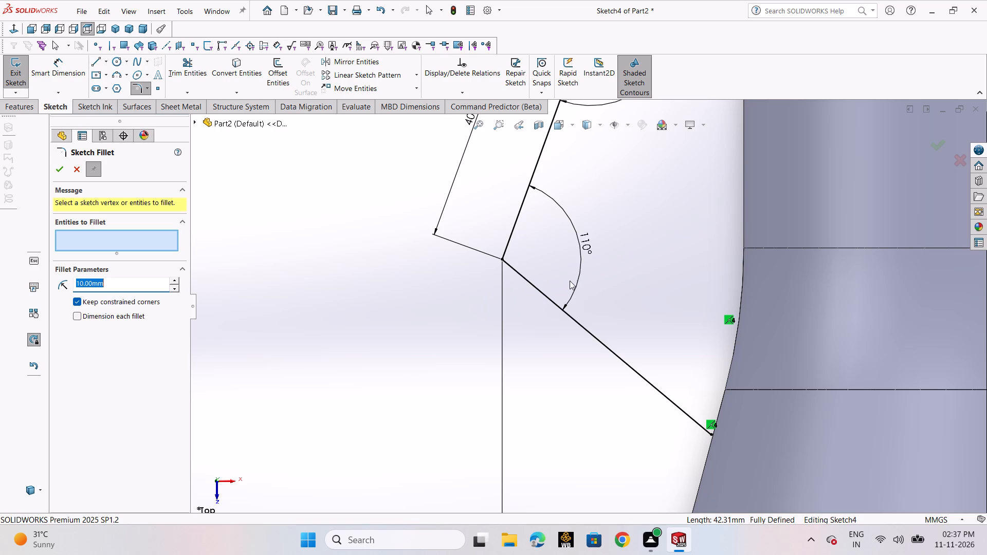
pyautogui.click(502, 260)
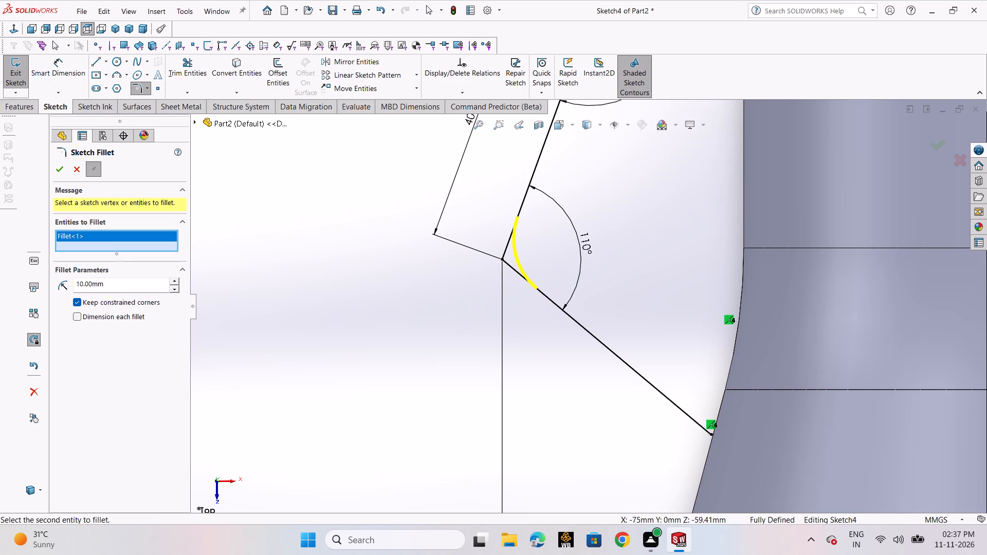
pyautogui.doubleClick(108, 280)
pyautogui.write('12')
pyautogui.press('Return')
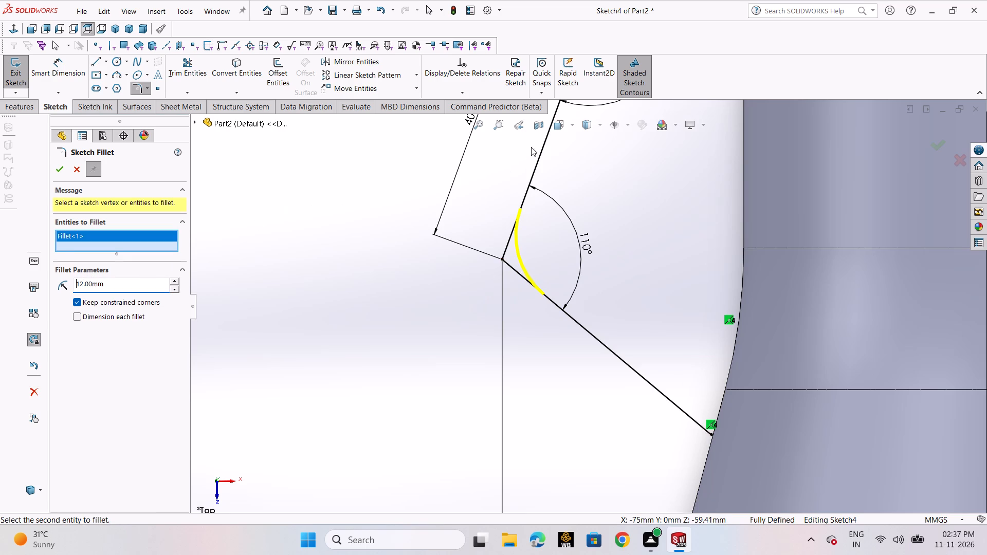
pyautogui.scroll(1, 535, 143)
pyautogui.scroll(3, 577, 157)
pyautogui.scroll(-5, 596, 163)
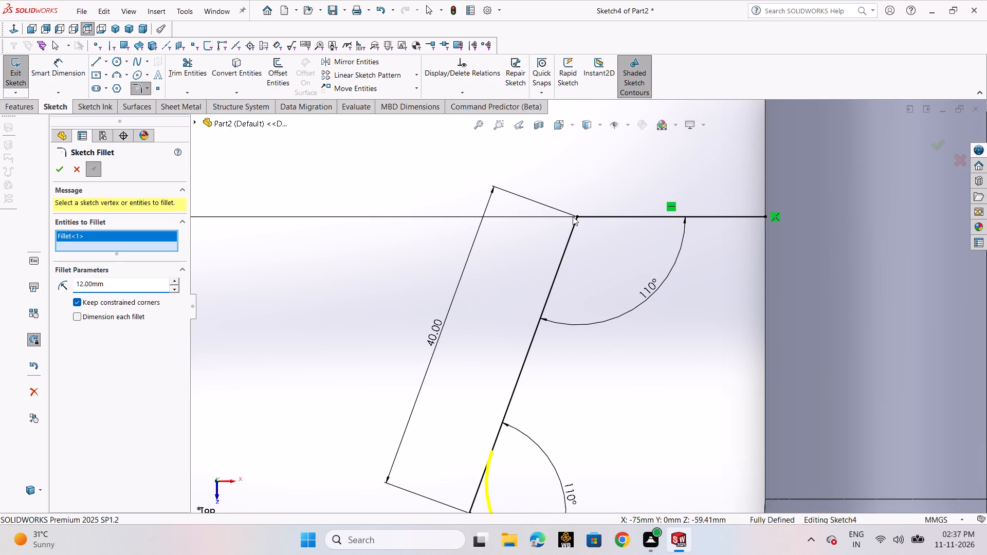
pyautogui.click(579, 216)
pyautogui.click(58, 175)
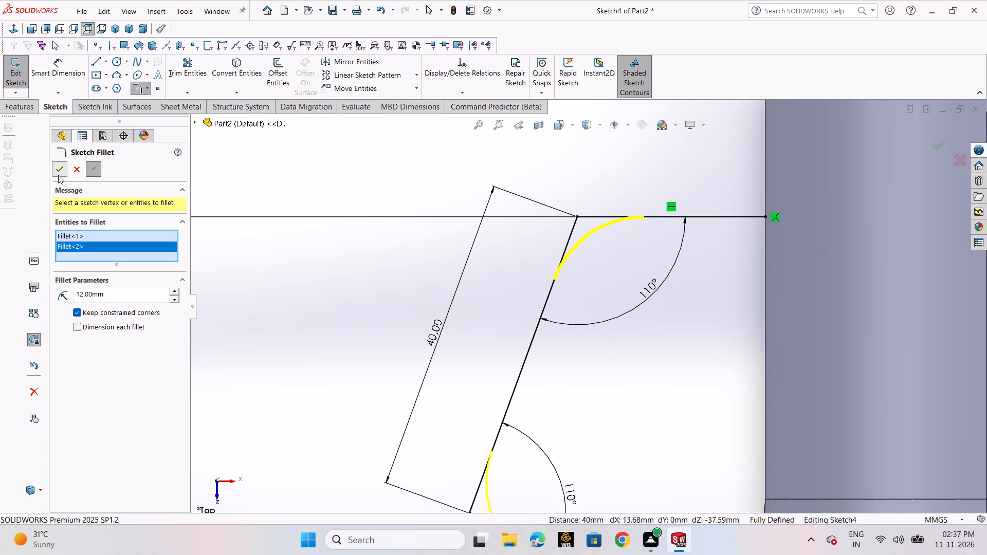
pyautogui.scroll(7, 610, 320)
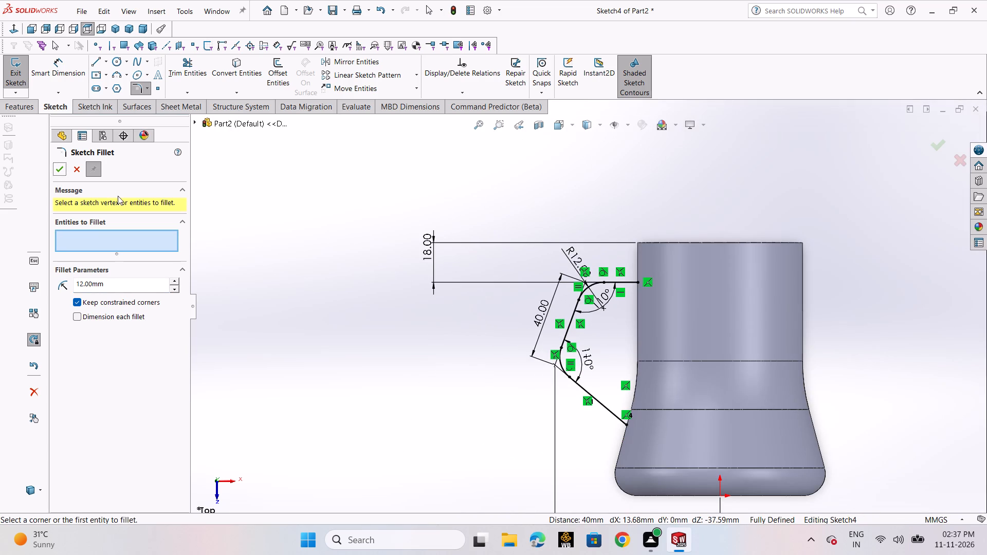
pyautogui.click(58, 171)
# Check the rounded handle path against the vessel wall in 3D and exit the sketch.
pyautogui.scroll(-2, 637, 305)
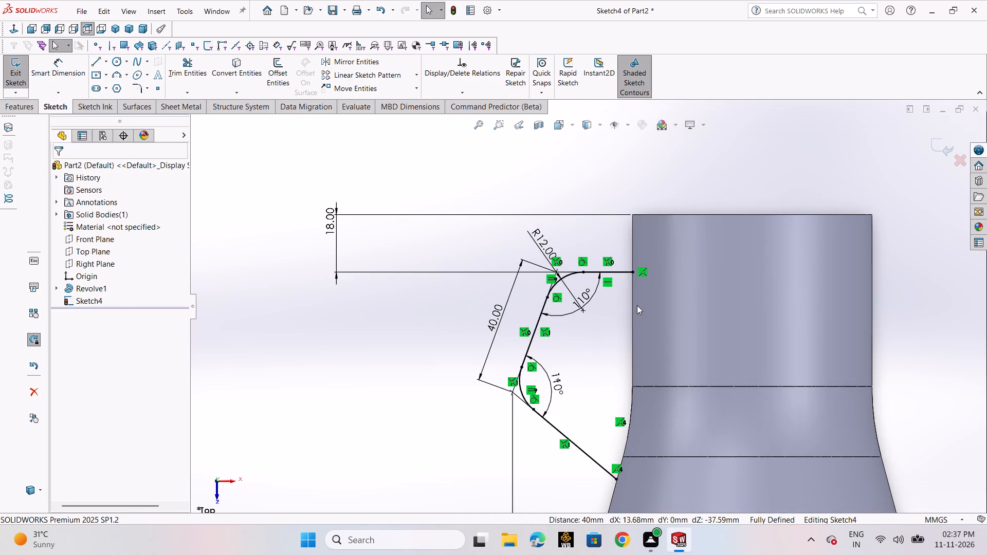
pyautogui.scroll(2, 637, 305)
pyautogui.moveTo(588, 320); pyautogui.dragTo(593, 366, button='middle')
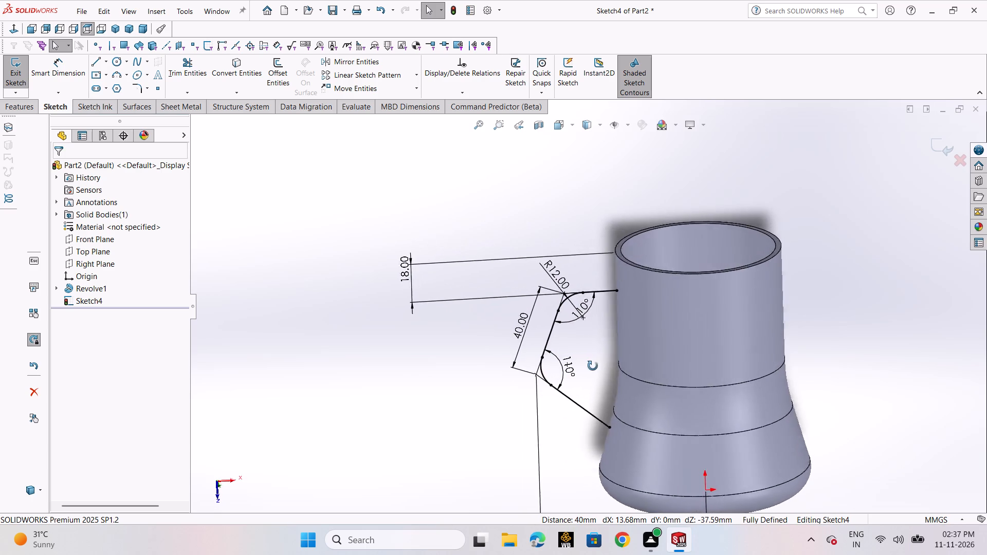
pyautogui.moveTo(593, 366); pyautogui.dragTo(604, 328, button='middle')
pyautogui.click(935, 142)
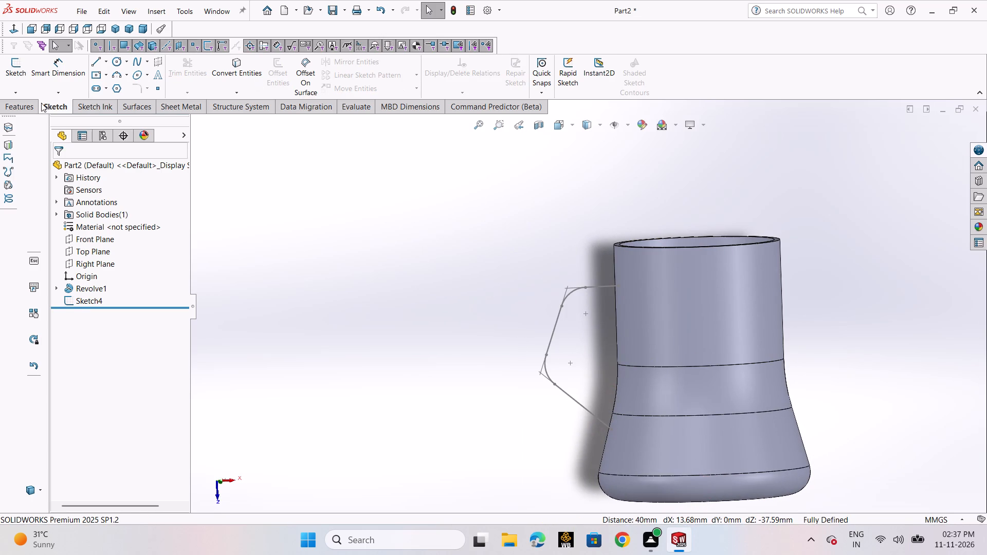
# Start a reference plane coincident with the upper endpoint of the handle path where it meets the vessel wall.
pyautogui.click(2, 105)
pyautogui.click(489, 93)
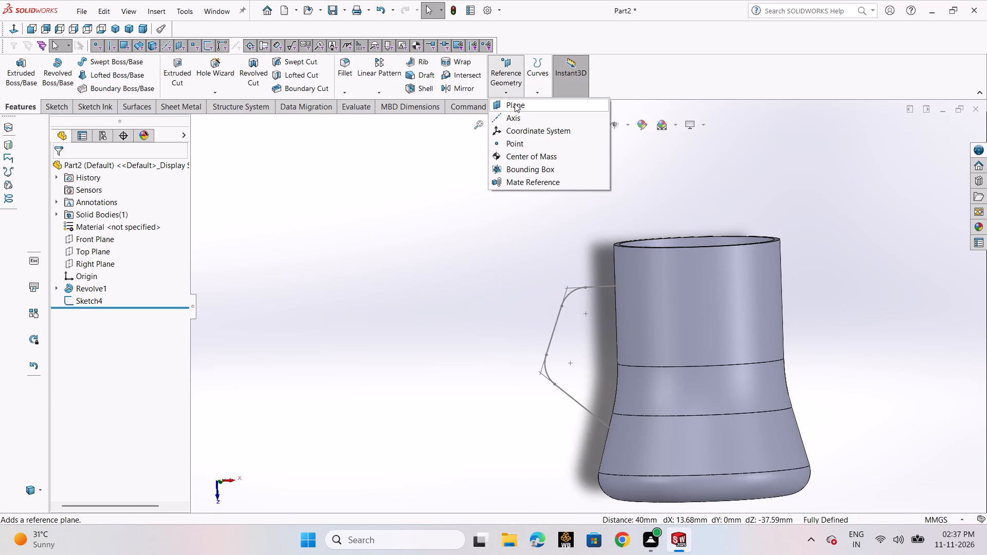
pyautogui.click(517, 106)
pyautogui.scroll(-9, 639, 260)
pyautogui.moveTo(646, 308); pyautogui.dragTo(631, 359, button='middle')
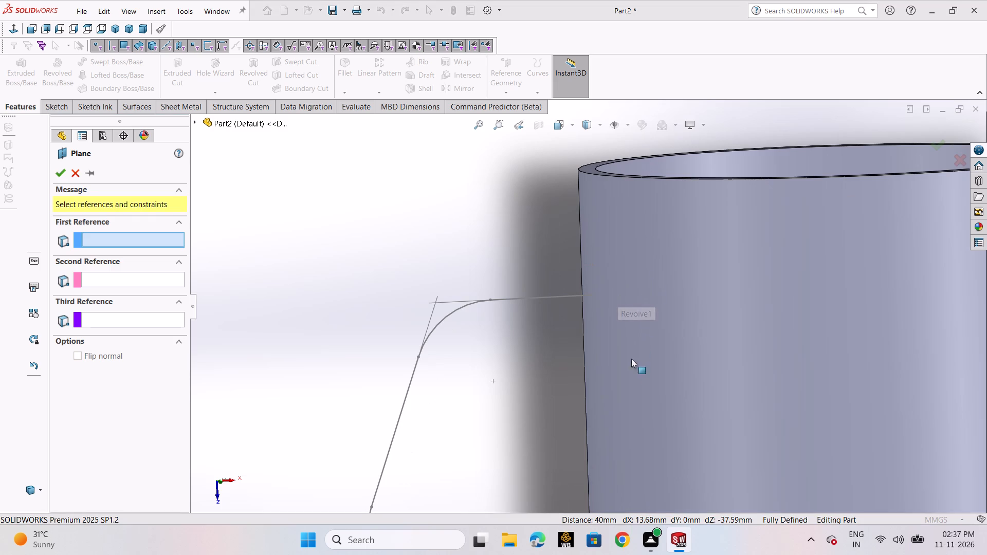
pyautogui.moveTo(631, 359); pyautogui.dragTo(614, 424, button='middle')
pyautogui.scroll(3, 580, 316)
pyautogui.moveTo(596, 320); pyautogui.dragTo(568, 476, button='middle')
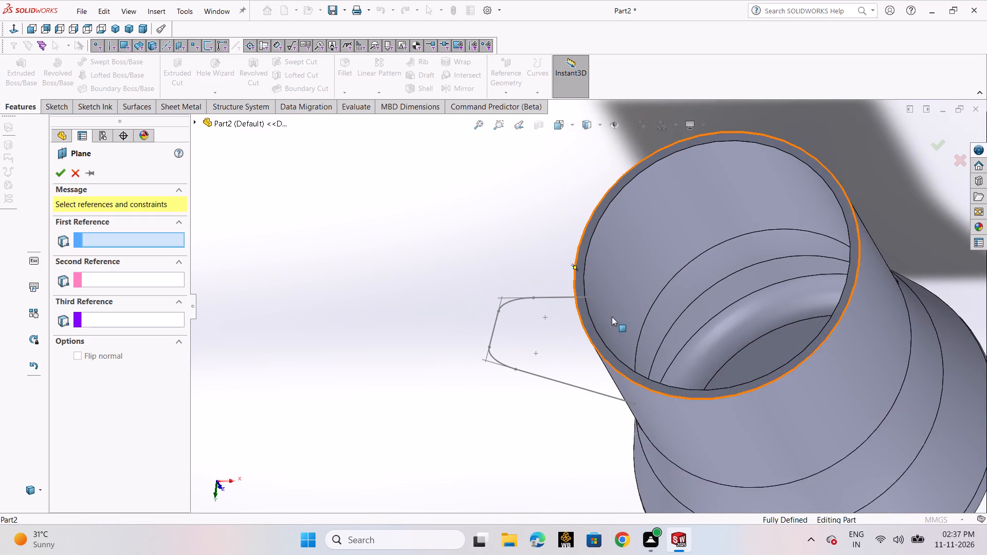
pyautogui.scroll(-4, 607, 305)
pyautogui.click(575, 288)
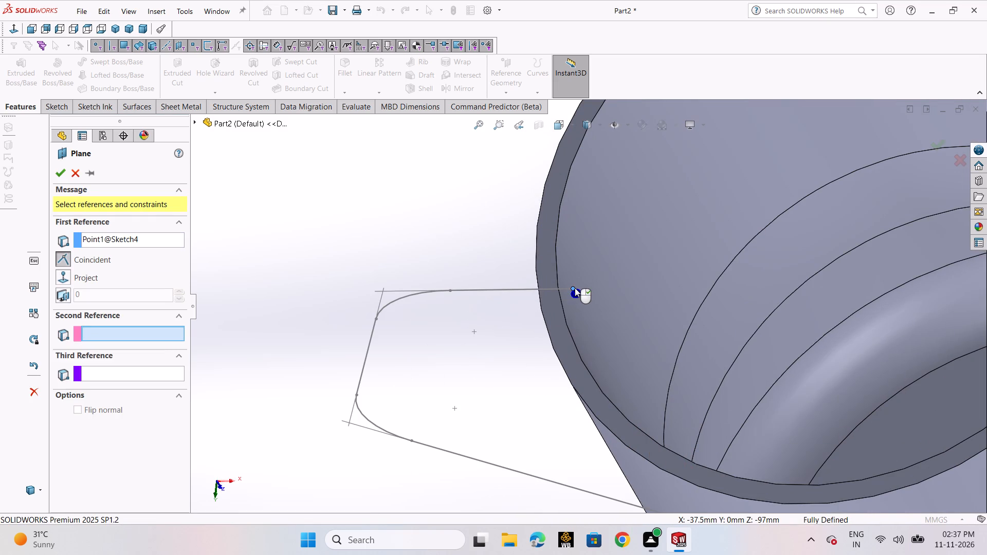
pyautogui.click(61, 174)
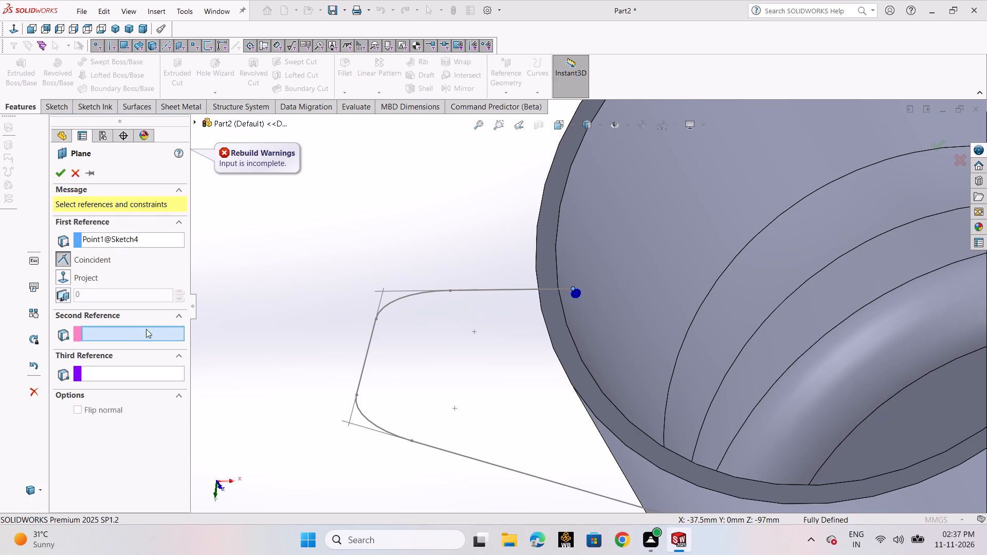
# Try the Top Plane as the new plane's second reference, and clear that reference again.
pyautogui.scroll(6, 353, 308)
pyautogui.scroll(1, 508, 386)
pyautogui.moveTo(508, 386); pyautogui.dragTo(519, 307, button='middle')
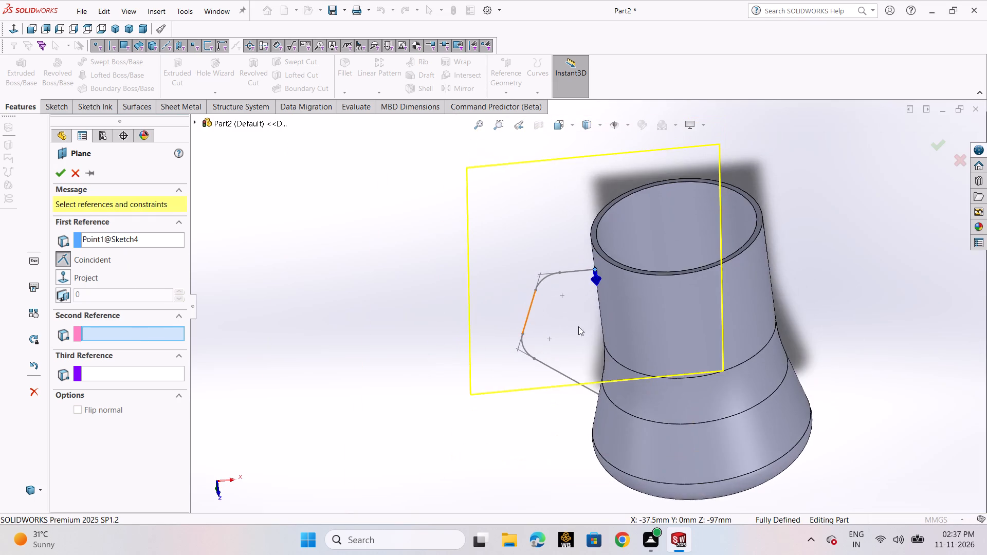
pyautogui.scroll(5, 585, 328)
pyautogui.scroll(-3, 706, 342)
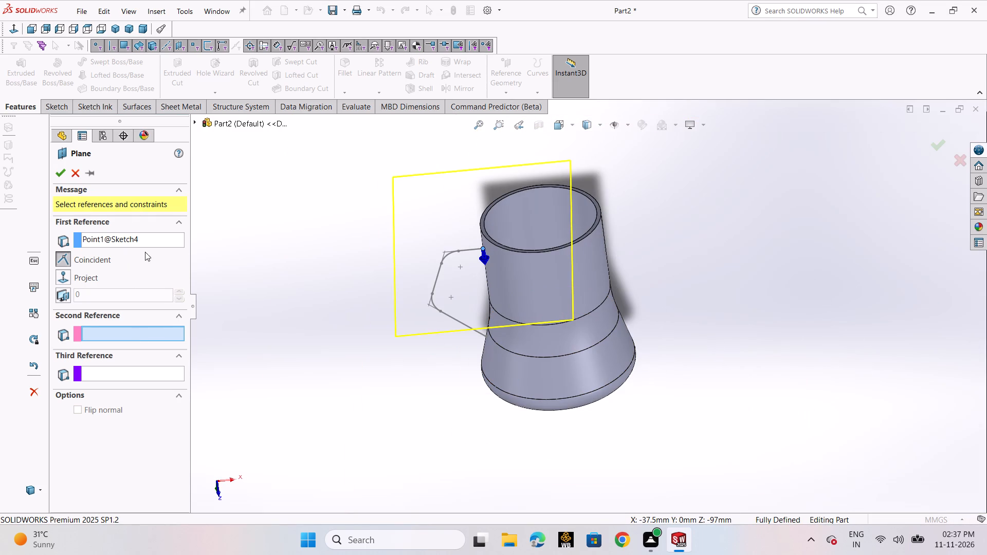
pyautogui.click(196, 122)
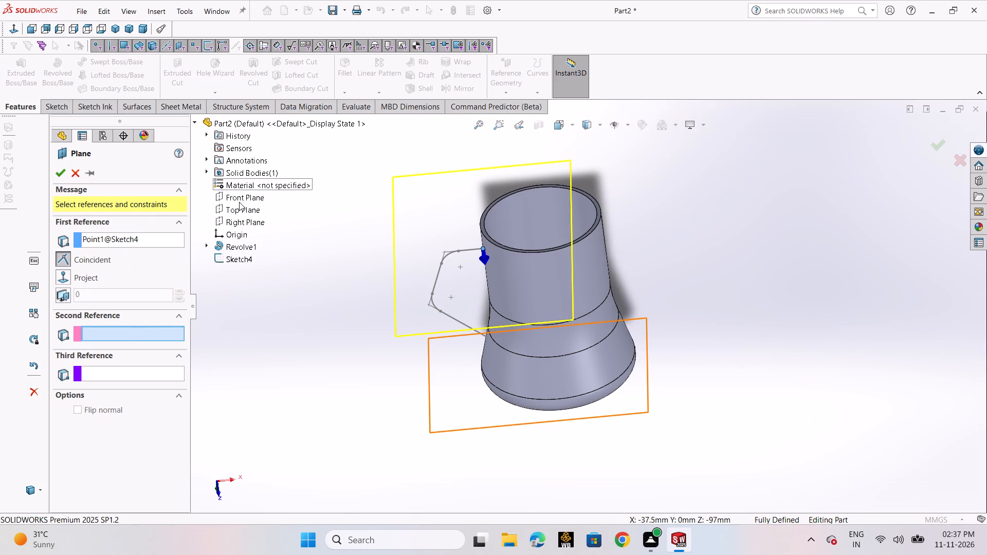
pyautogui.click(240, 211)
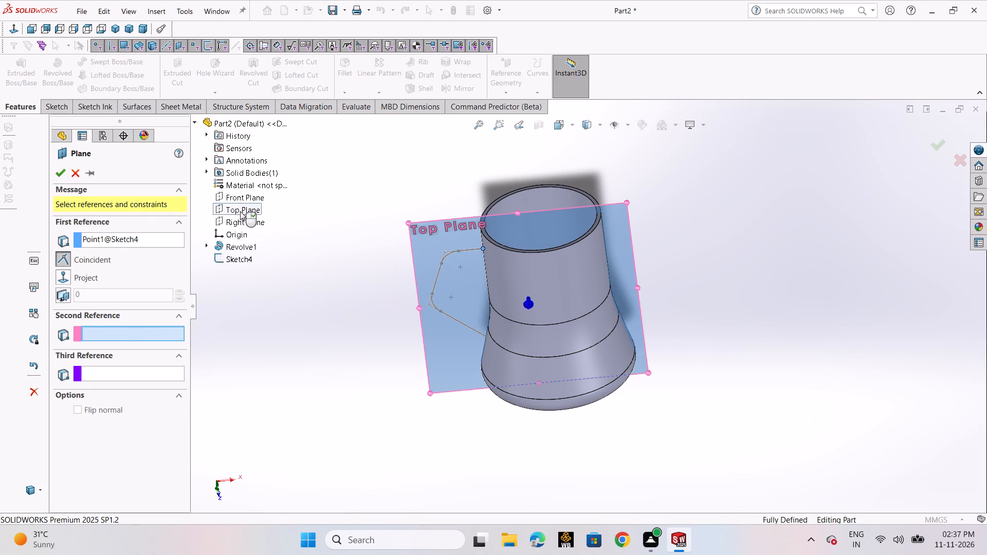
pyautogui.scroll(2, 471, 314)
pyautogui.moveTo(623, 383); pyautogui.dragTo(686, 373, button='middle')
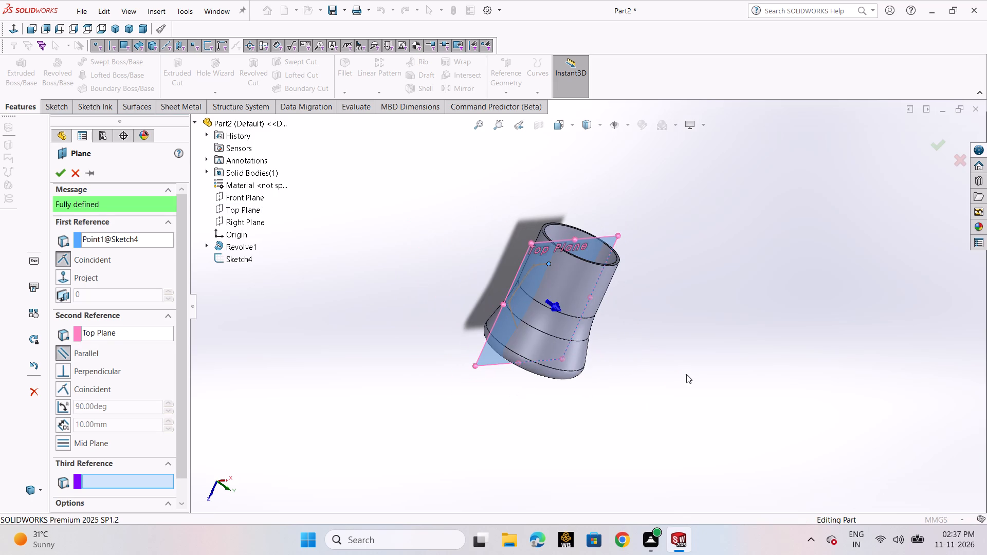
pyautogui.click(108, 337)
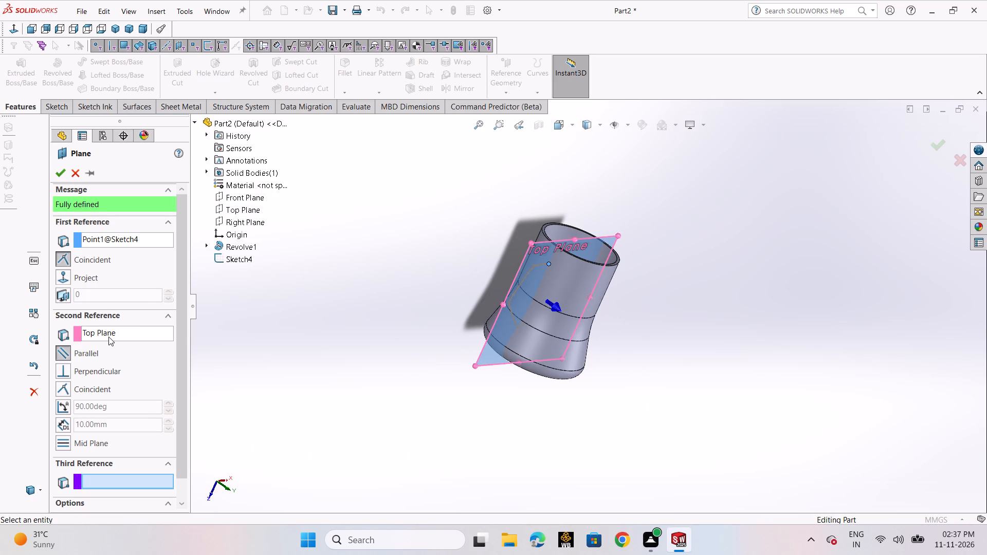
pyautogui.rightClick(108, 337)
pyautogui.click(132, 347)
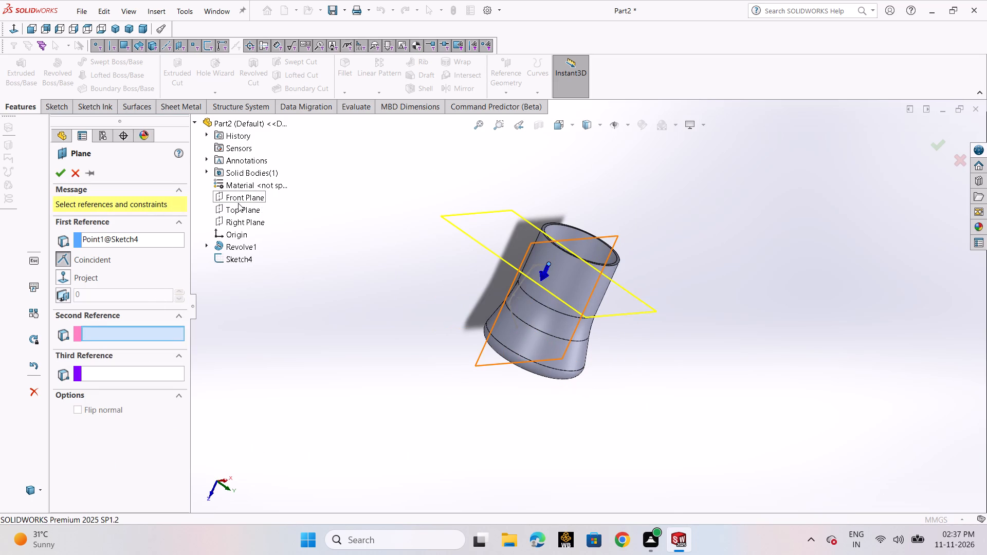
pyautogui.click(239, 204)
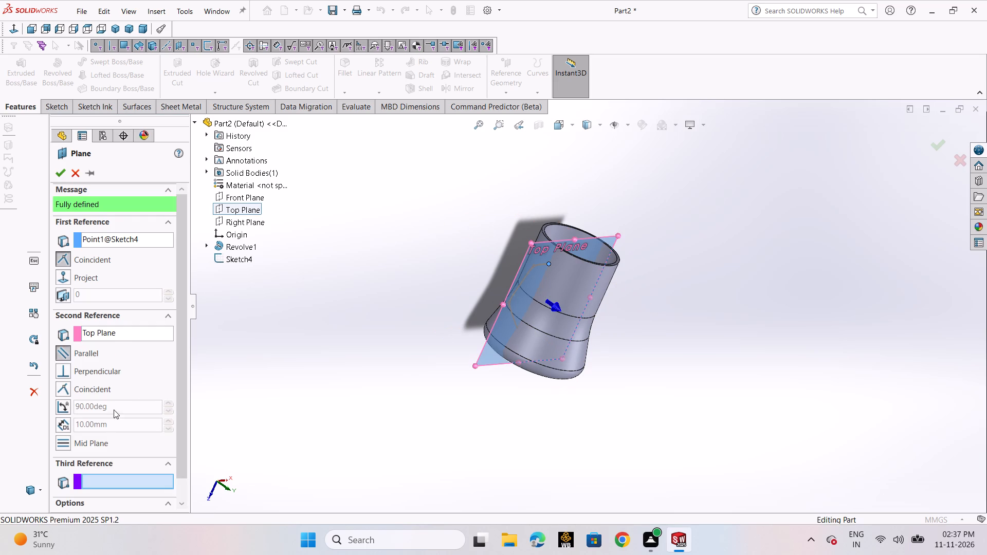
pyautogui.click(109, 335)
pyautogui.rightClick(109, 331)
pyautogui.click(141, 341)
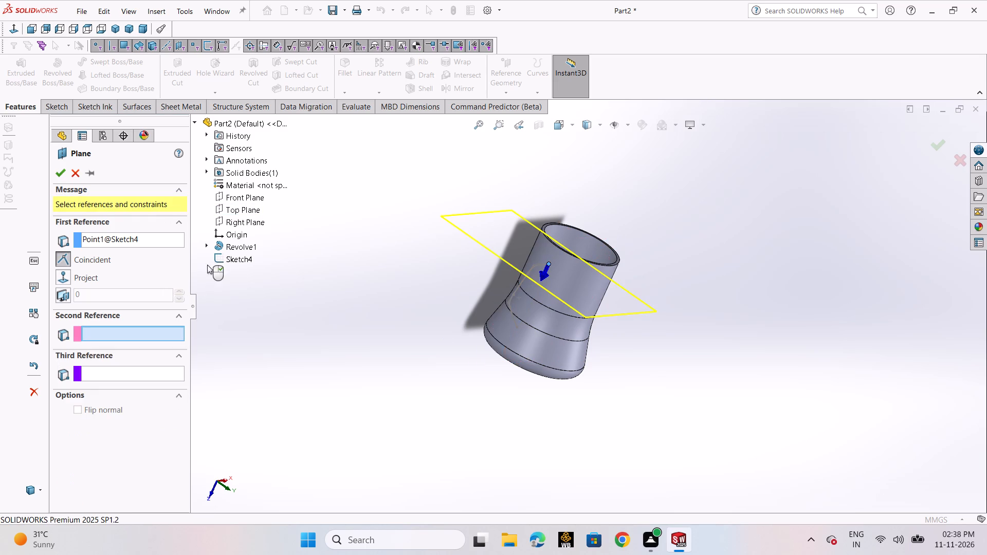
# Use the Right Plane as the parallel second reference and create the plane.
pyautogui.click(240, 219)
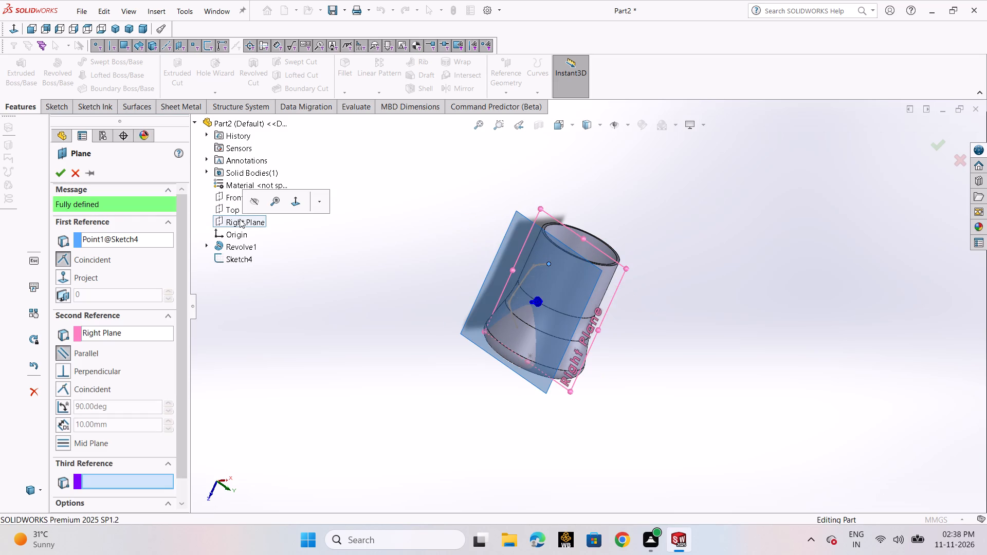
pyautogui.click(63, 173)
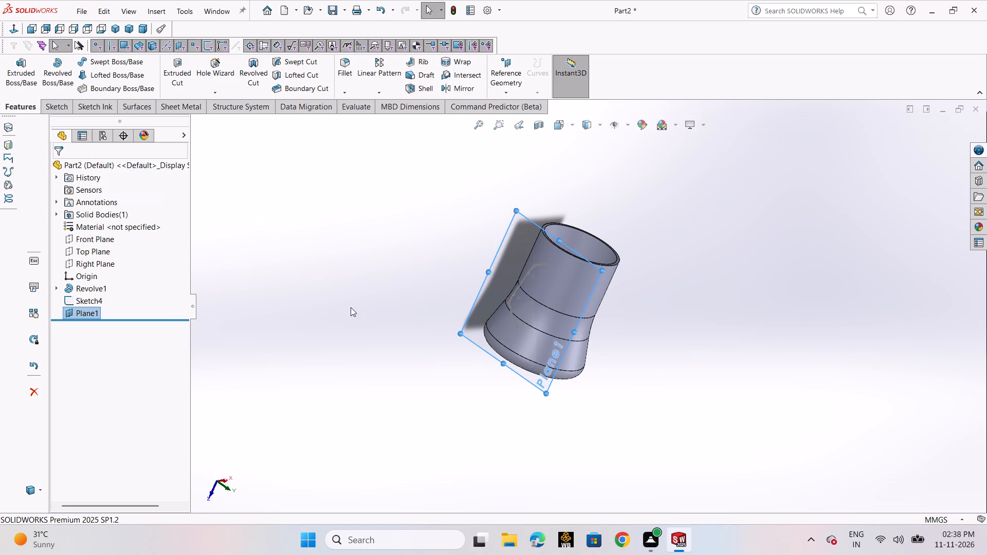
# Open a new sketch on the plane just created at the handle path's upper endpoint.
pyautogui.scroll(-5, 520, 287)
pyautogui.scroll(-3, 562, 283)
pyautogui.scroll(4, 636, 290)
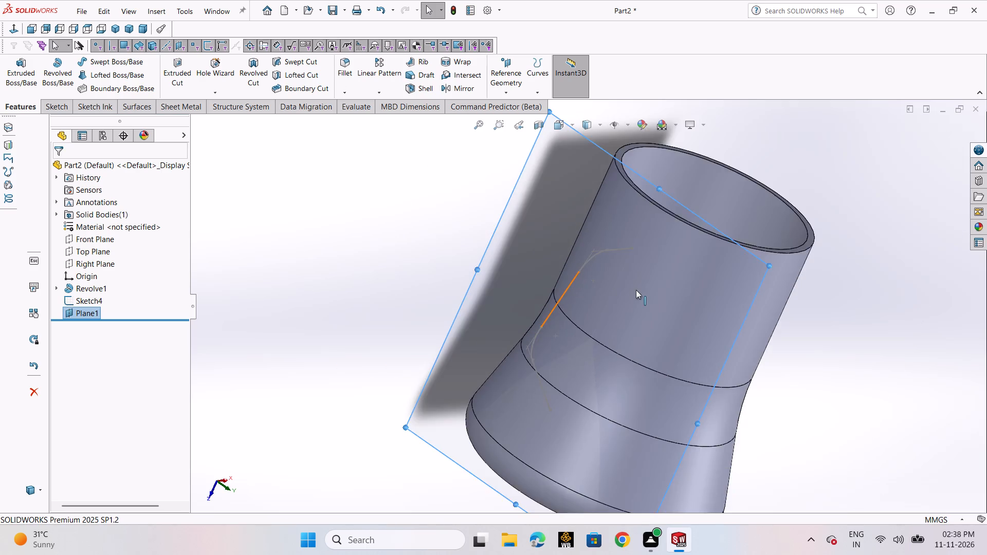
pyautogui.scroll(2, 636, 290)
pyautogui.moveTo(738, 323); pyautogui.dragTo(642, 382, button='middle')
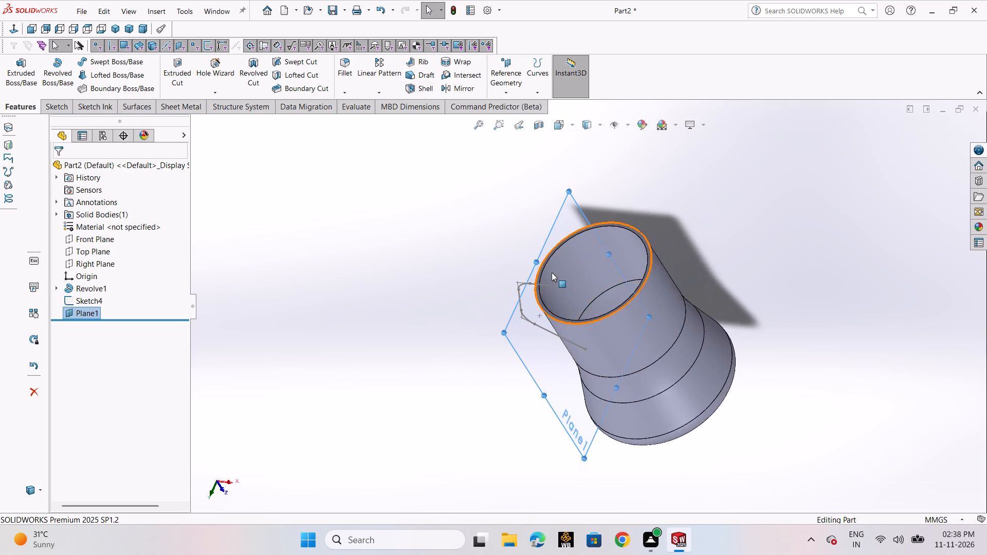
pyautogui.scroll(-4, 552, 272)
pyautogui.click(487, 403)
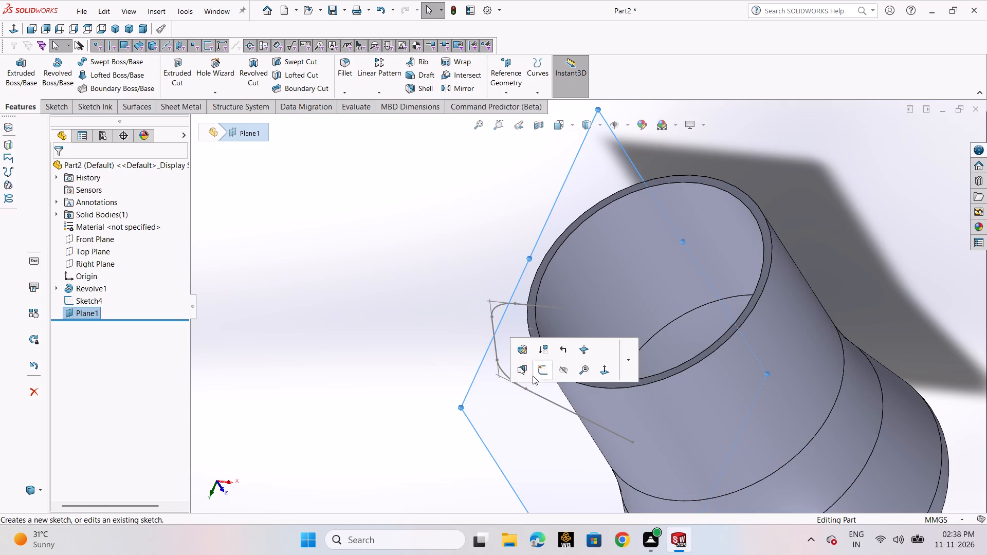
pyautogui.click(541, 371)
# Apply a planar section view of the vessel cut at Plane1 with 0 mm offset.
pyautogui.scroll(3, 751, 318)
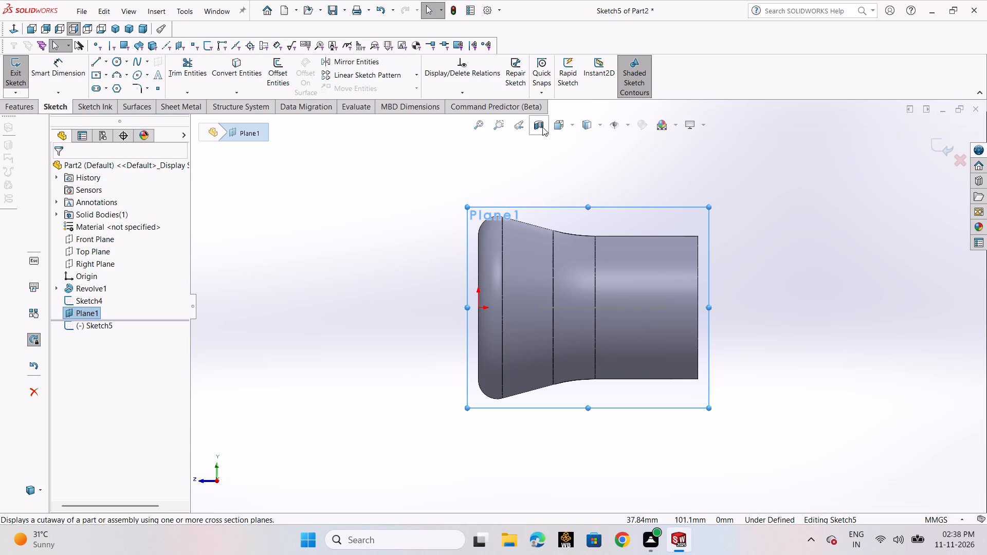
pyautogui.click(542, 127)
pyautogui.scroll(-3, 652, 324)
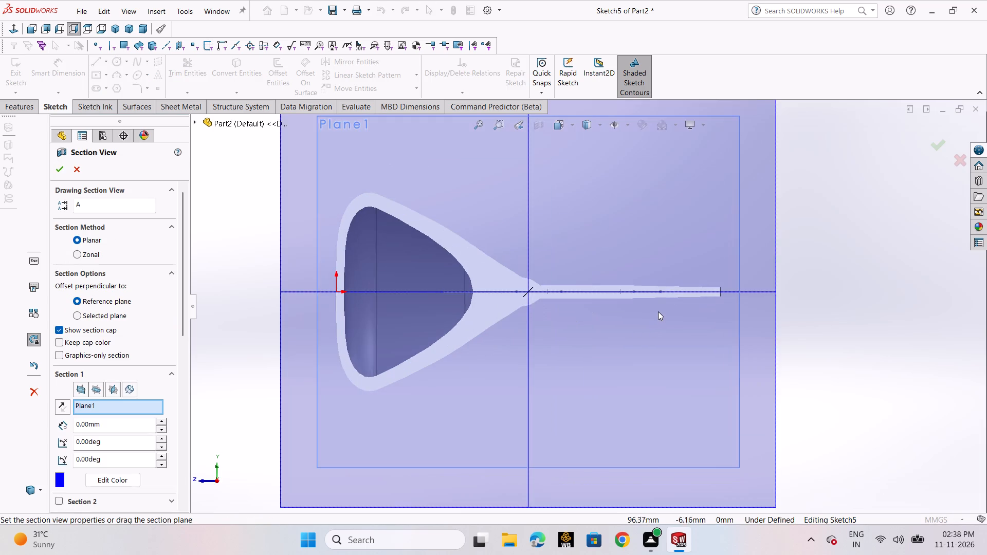
pyautogui.scroll(-1, 659, 308)
pyautogui.click(60, 165)
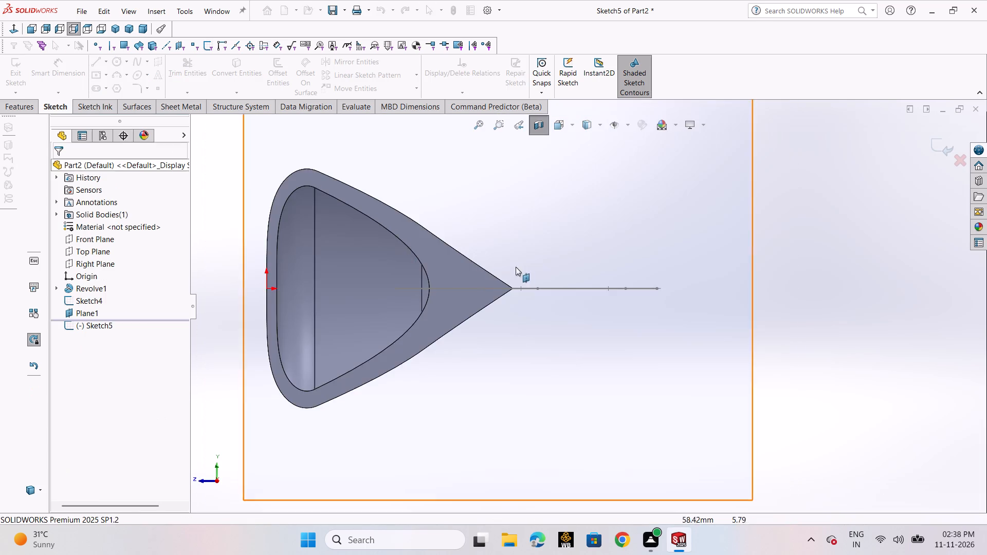
# Sketch a circle about 6.9 mm in diameter centred near the upper endpoint of the handle path.
pyautogui.scroll(2, 519, 267)
pyautogui.scroll(2, 604, 273)
pyautogui.moveTo(668, 282); pyautogui.dragTo(670, 308, button='middle')
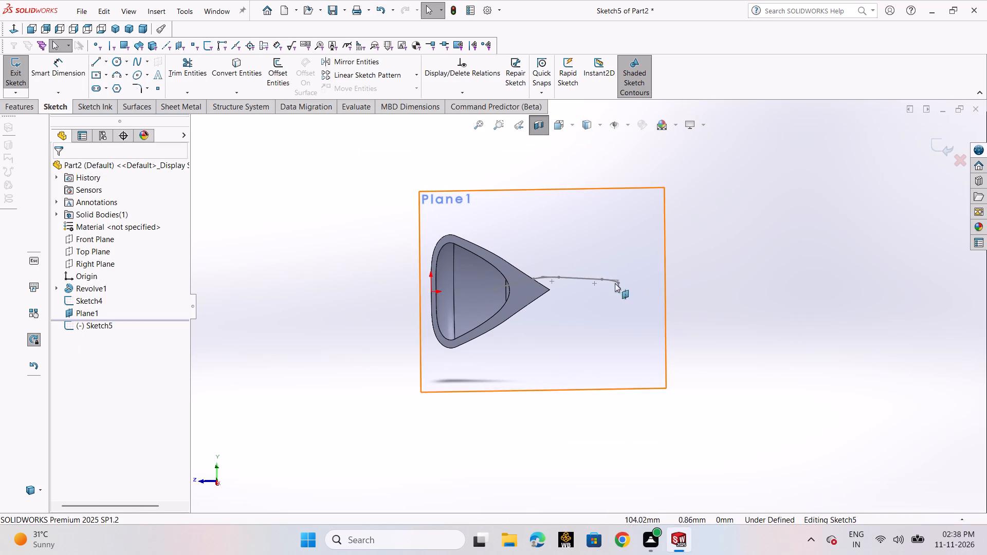
pyautogui.click(120, 66)
pyautogui.click(120, 69)
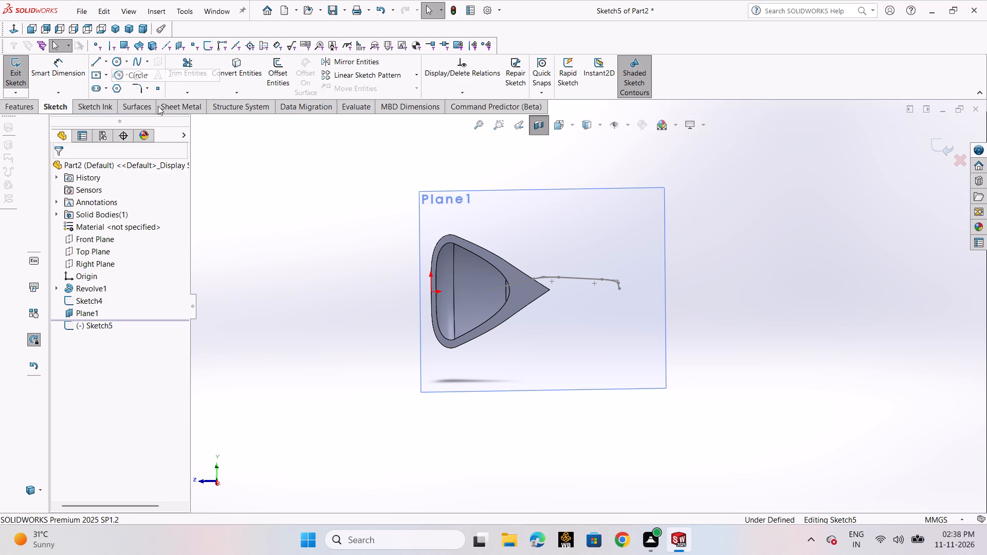
pyautogui.scroll(-5, 634, 290)
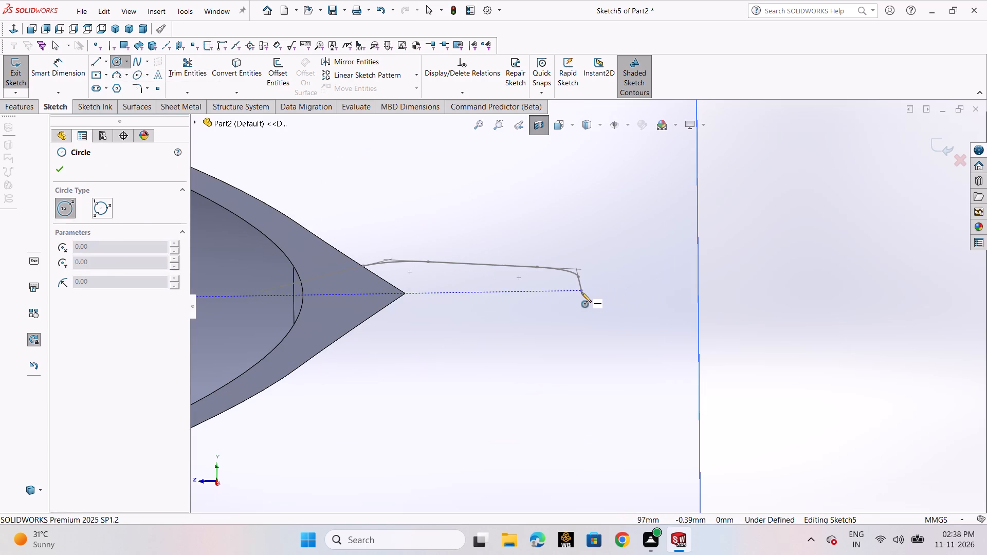
pyautogui.click(580, 291)
pyautogui.click(589, 305)
pyautogui.rightClick(589, 305)
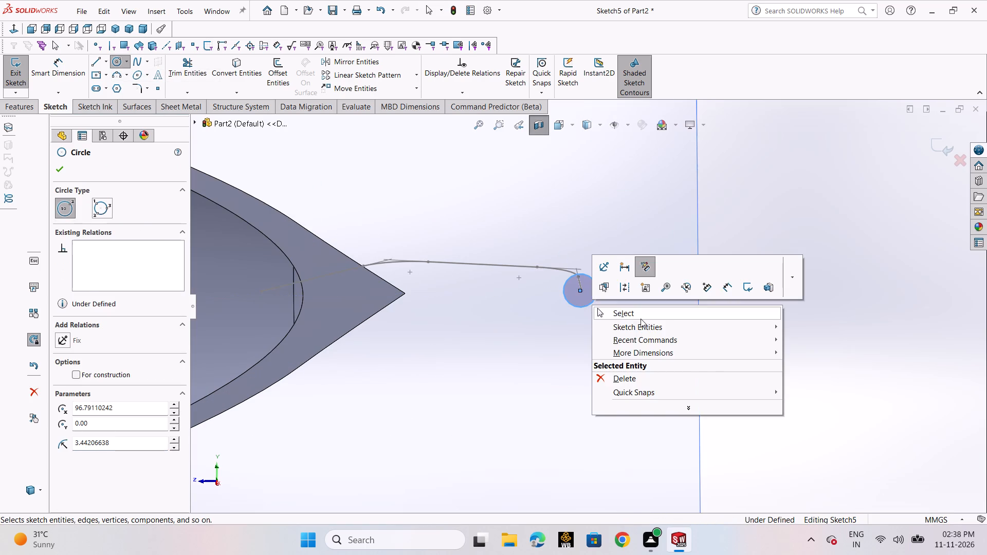
pyautogui.click(641, 319)
# Dimension the handle profile circle to a diameter of 12 mm.
pyautogui.click(63, 76)
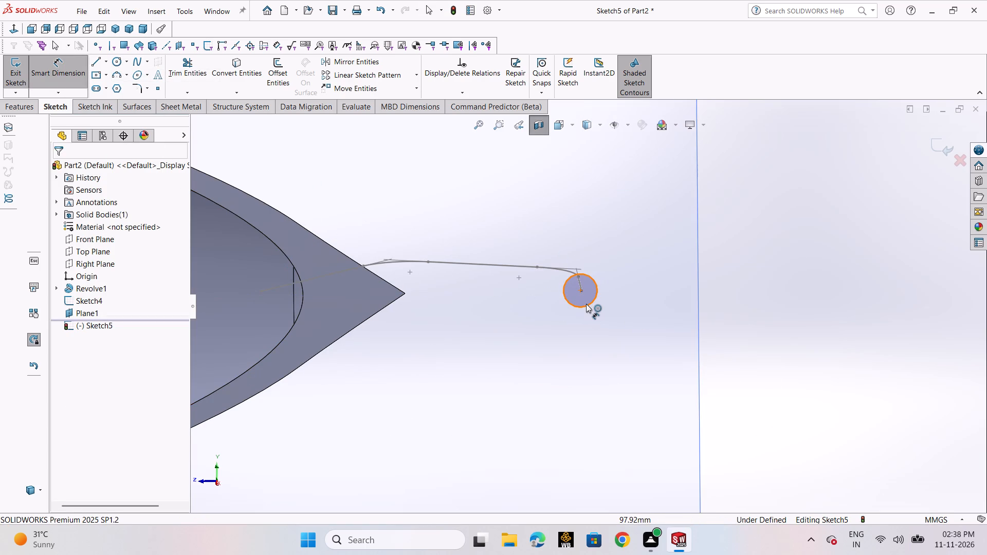
pyautogui.click(586, 304)
pyautogui.click(623, 333)
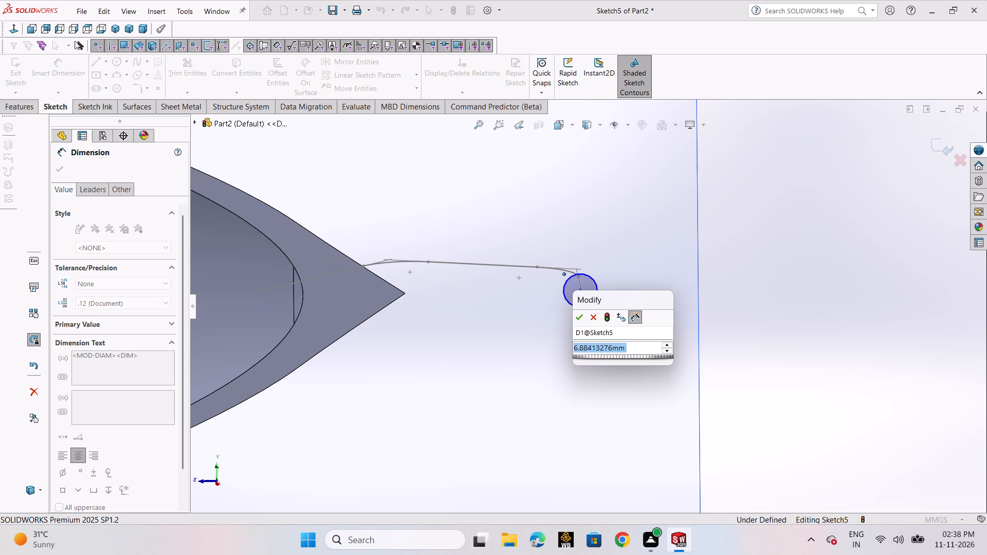
pyautogui.write('12')
pyautogui.press('Return')
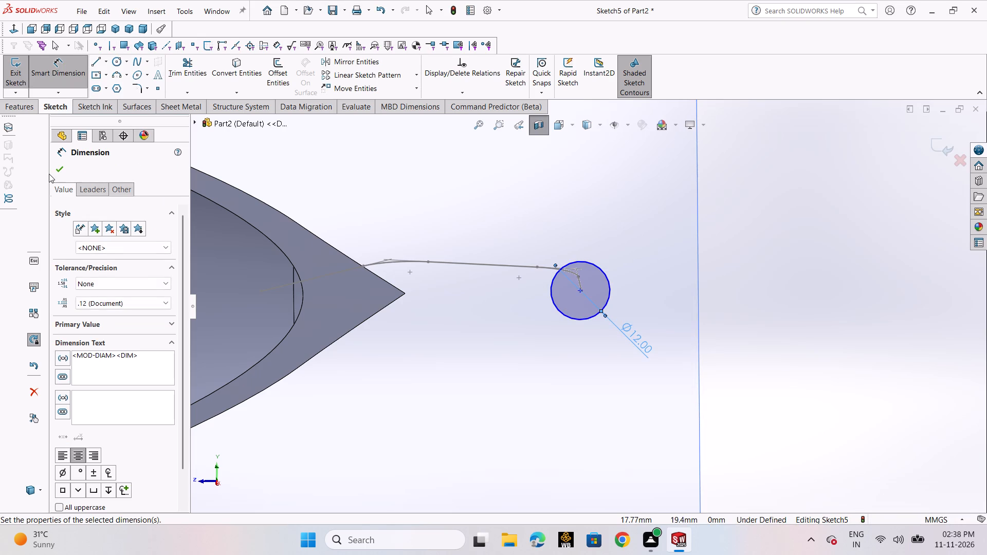
pyautogui.click(60, 173)
# Make the circle's centre coincident with the upper endpoint of the handle path.
pyautogui.scroll(2, 476, 340)
pyautogui.moveTo(685, 311); pyautogui.dragTo(633, 346, button='middle')
pyautogui.scroll(-5, 622, 311)
pyautogui.scroll(-13, 586, 282)
pyautogui.scroll(-3, 524, 248)
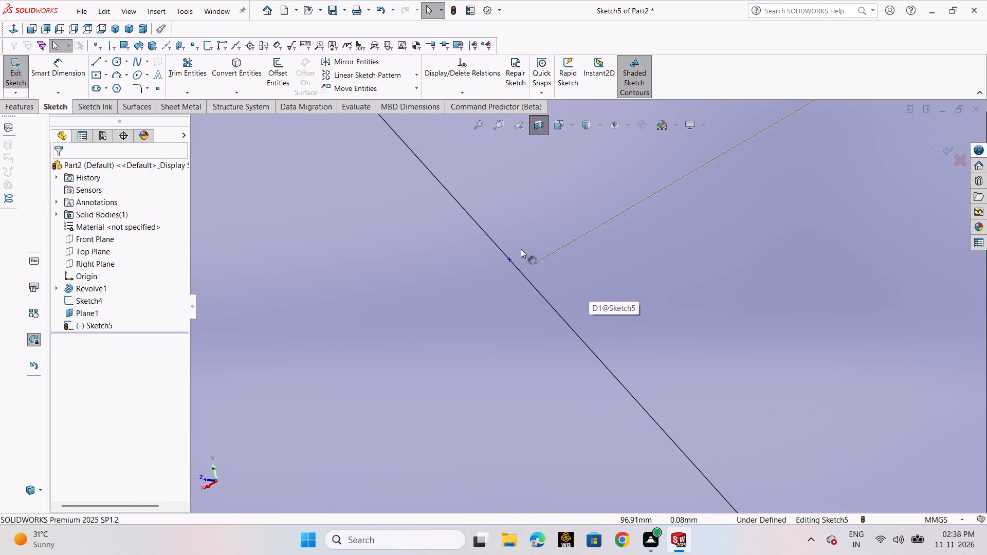
pyautogui.moveTo(509, 261); pyautogui.dragTo(533, 264)
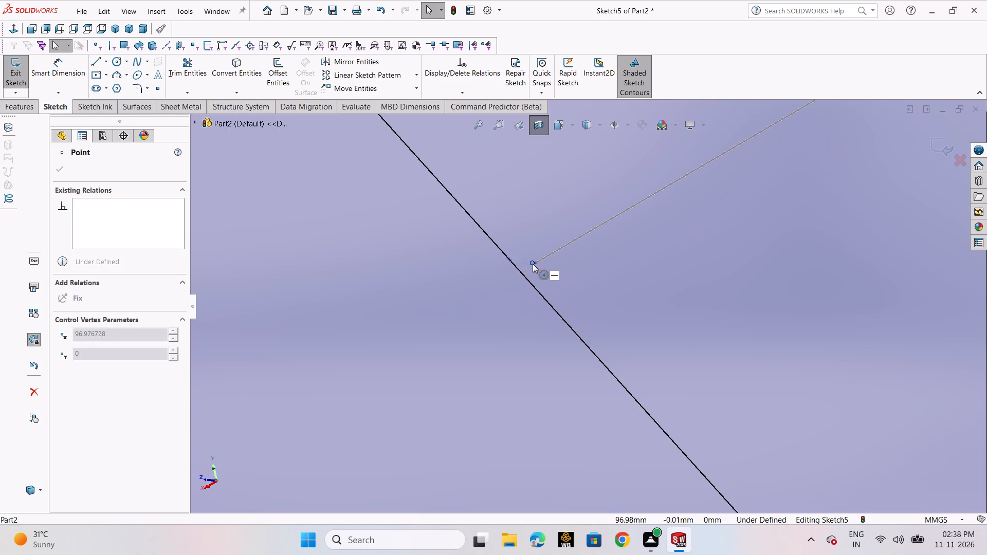
pyautogui.moveTo(533, 264); pyautogui.dragTo(534, 265)
pyautogui.click(534, 265)
pyautogui.scroll(3, 552, 312)
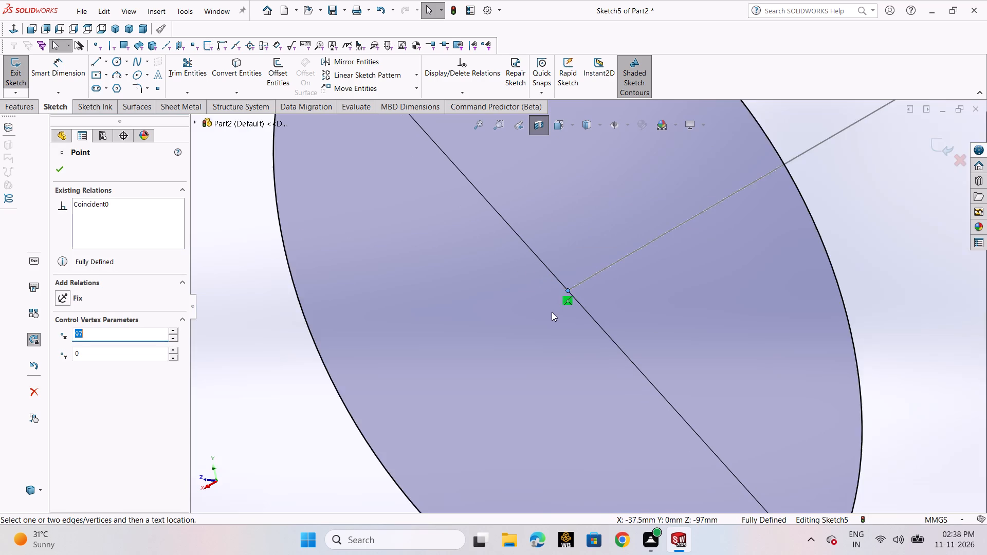
pyautogui.scroll(12, 552, 312)
pyautogui.click(63, 171)
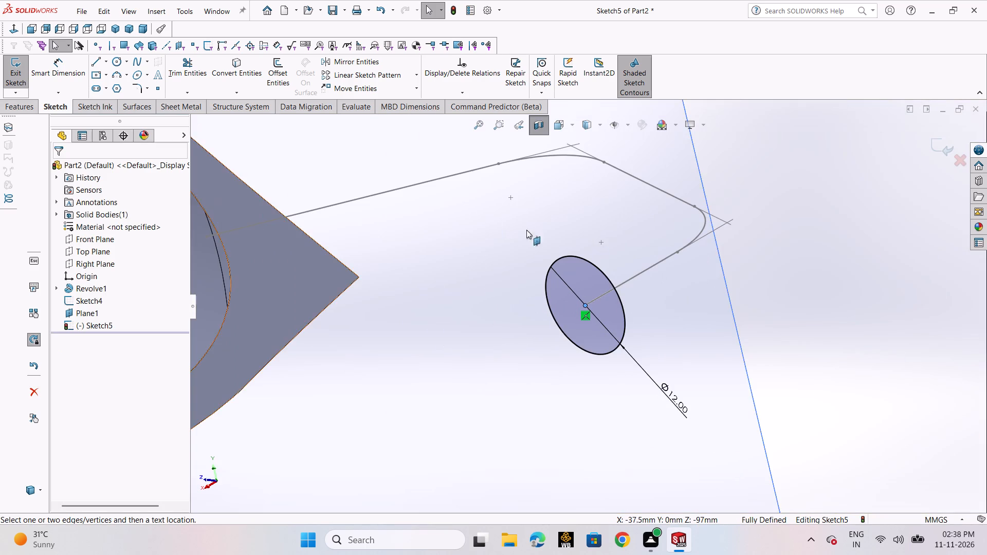
# Check the profile circle against the handle path in 3D and exit the sketch.
pyautogui.scroll(7, 660, 254)
pyautogui.moveTo(694, 280); pyautogui.dragTo(632, 185, button='middle')
pyautogui.scroll(1, 692, 280)
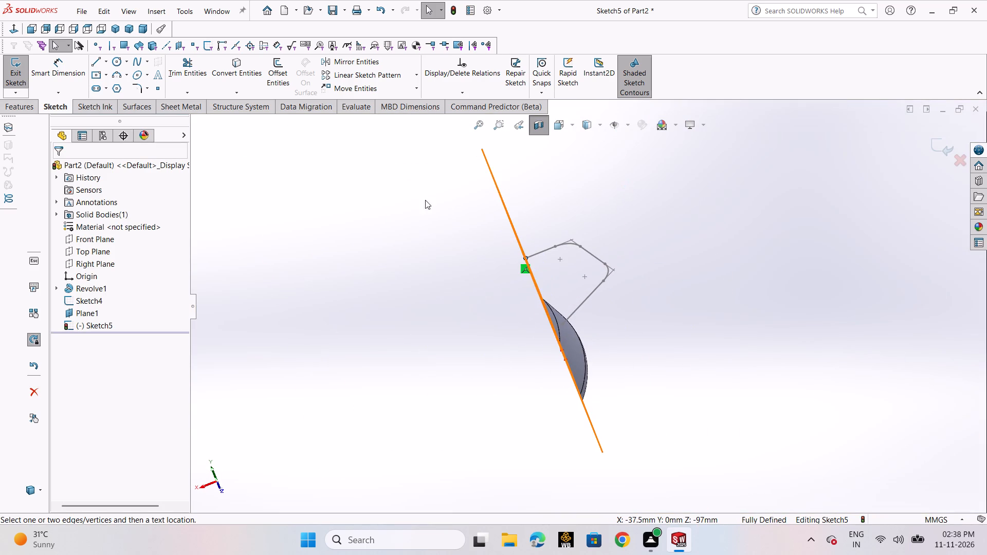
pyautogui.click(25, 75)
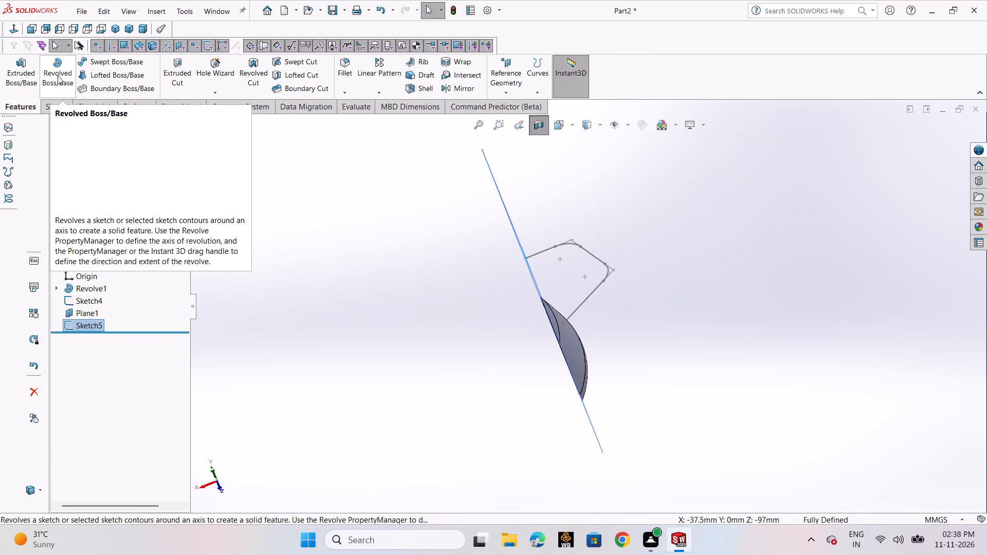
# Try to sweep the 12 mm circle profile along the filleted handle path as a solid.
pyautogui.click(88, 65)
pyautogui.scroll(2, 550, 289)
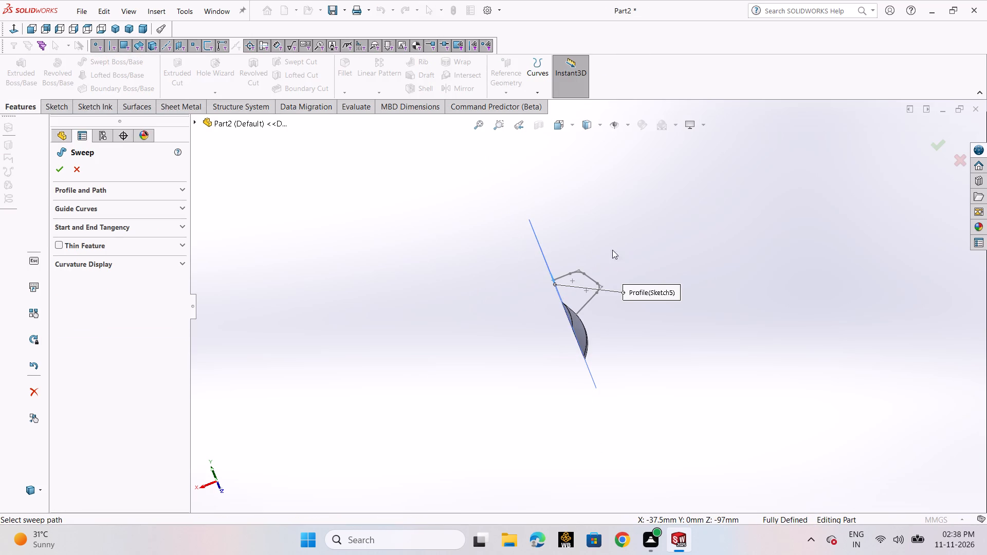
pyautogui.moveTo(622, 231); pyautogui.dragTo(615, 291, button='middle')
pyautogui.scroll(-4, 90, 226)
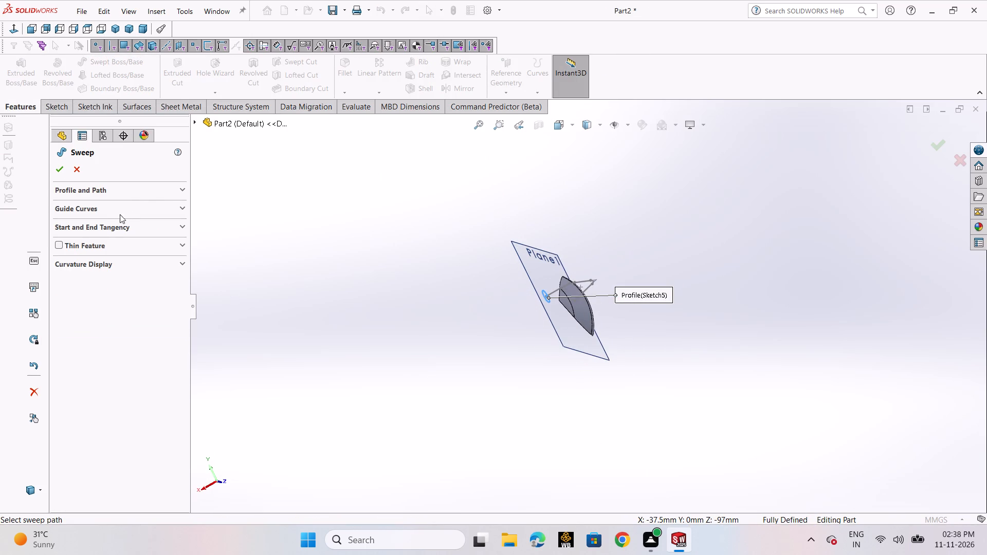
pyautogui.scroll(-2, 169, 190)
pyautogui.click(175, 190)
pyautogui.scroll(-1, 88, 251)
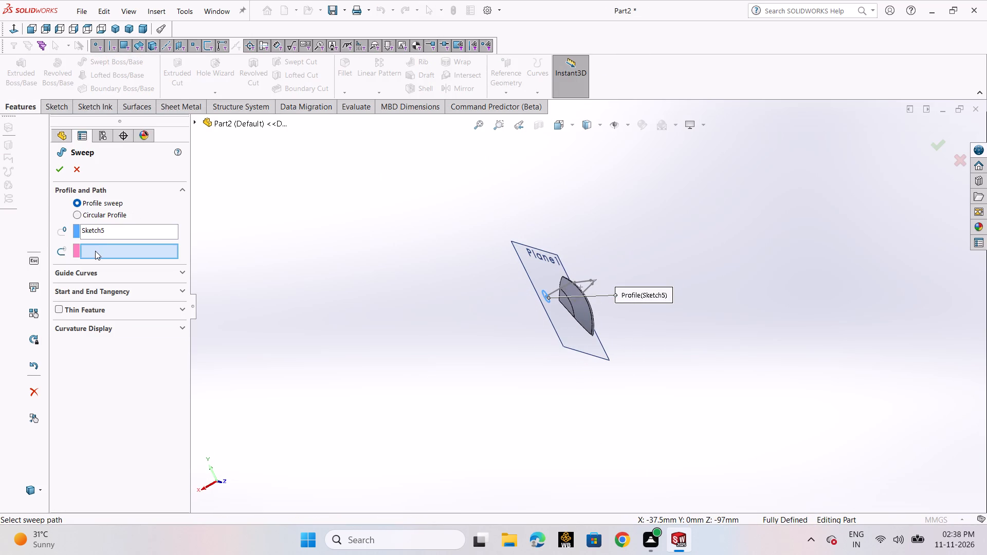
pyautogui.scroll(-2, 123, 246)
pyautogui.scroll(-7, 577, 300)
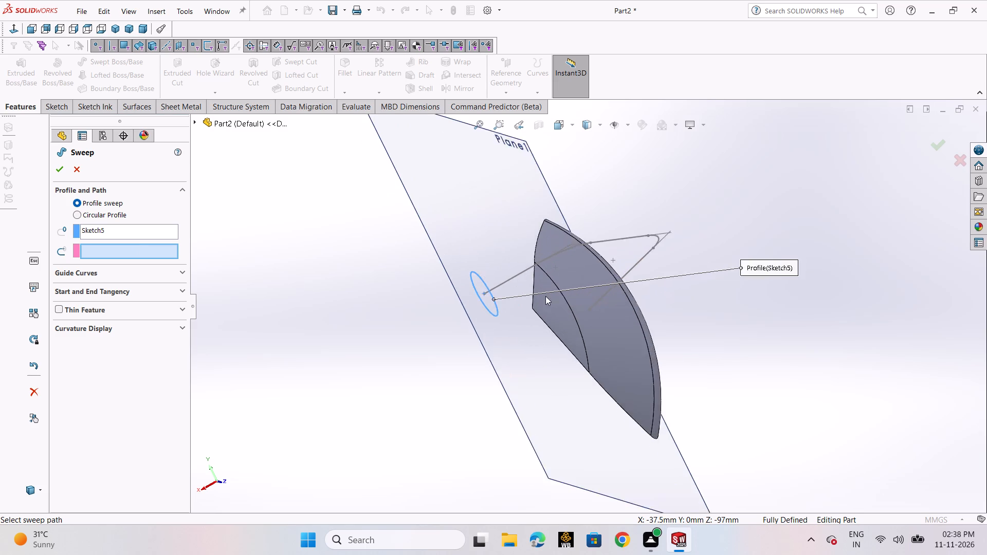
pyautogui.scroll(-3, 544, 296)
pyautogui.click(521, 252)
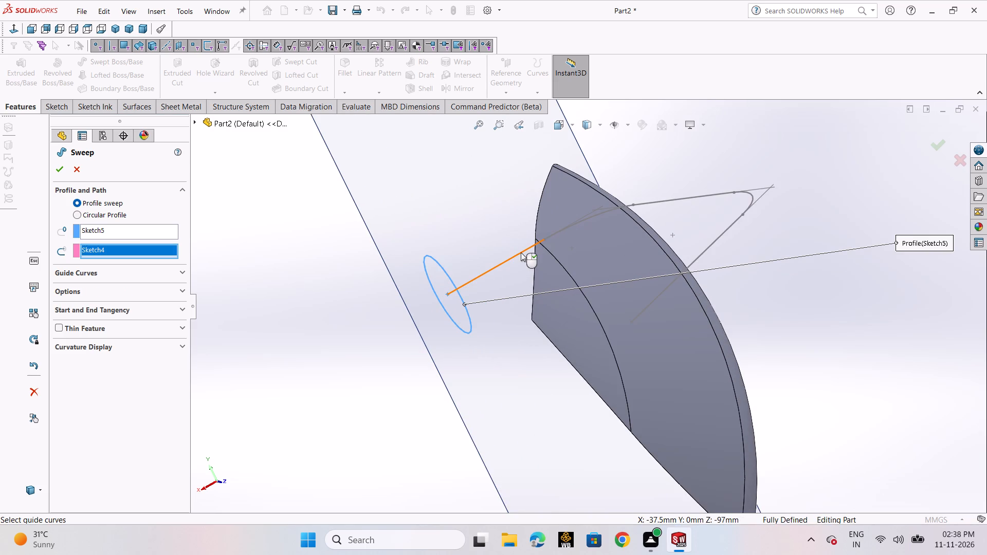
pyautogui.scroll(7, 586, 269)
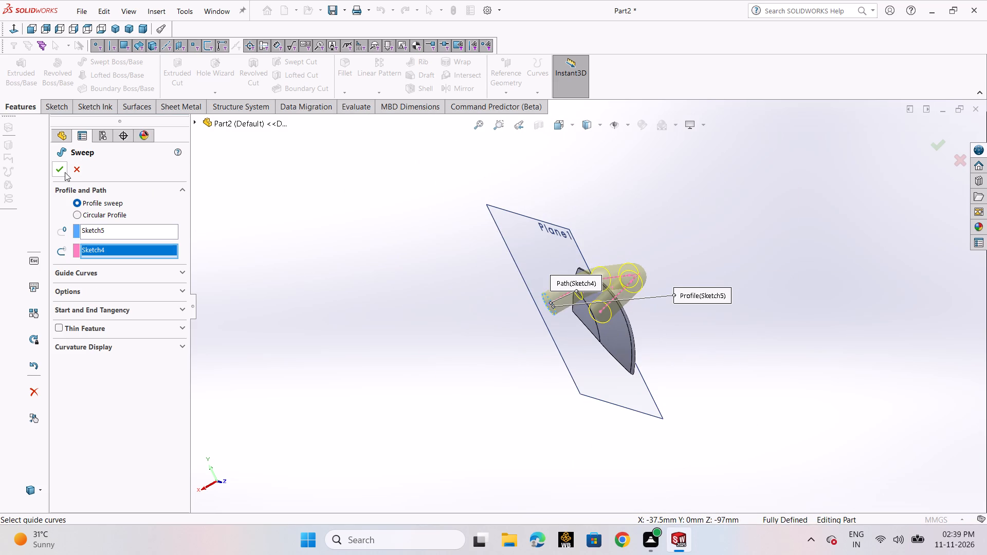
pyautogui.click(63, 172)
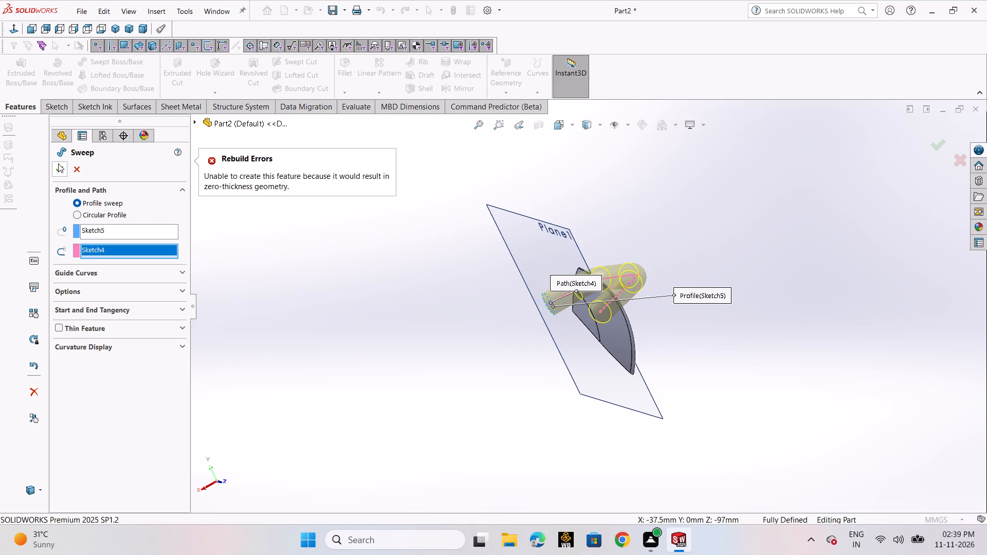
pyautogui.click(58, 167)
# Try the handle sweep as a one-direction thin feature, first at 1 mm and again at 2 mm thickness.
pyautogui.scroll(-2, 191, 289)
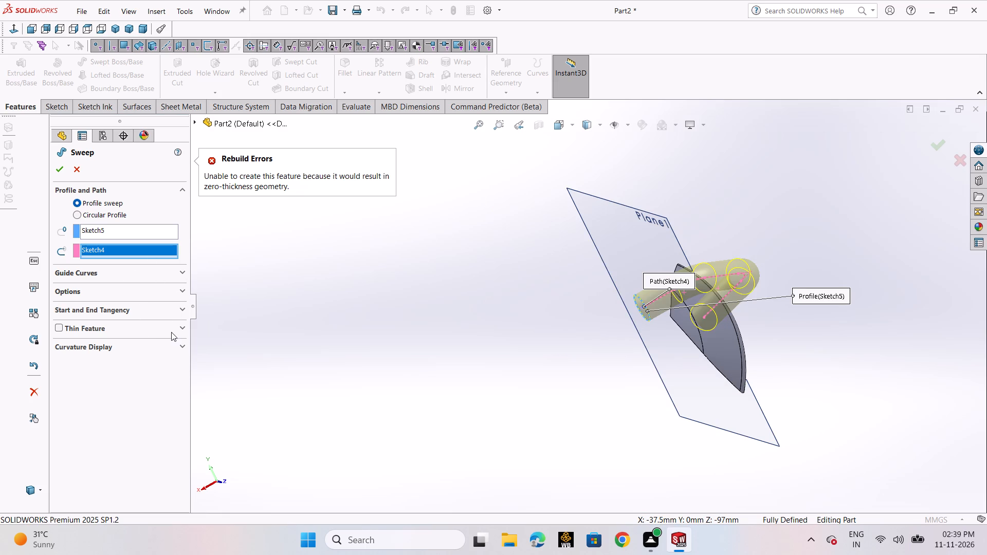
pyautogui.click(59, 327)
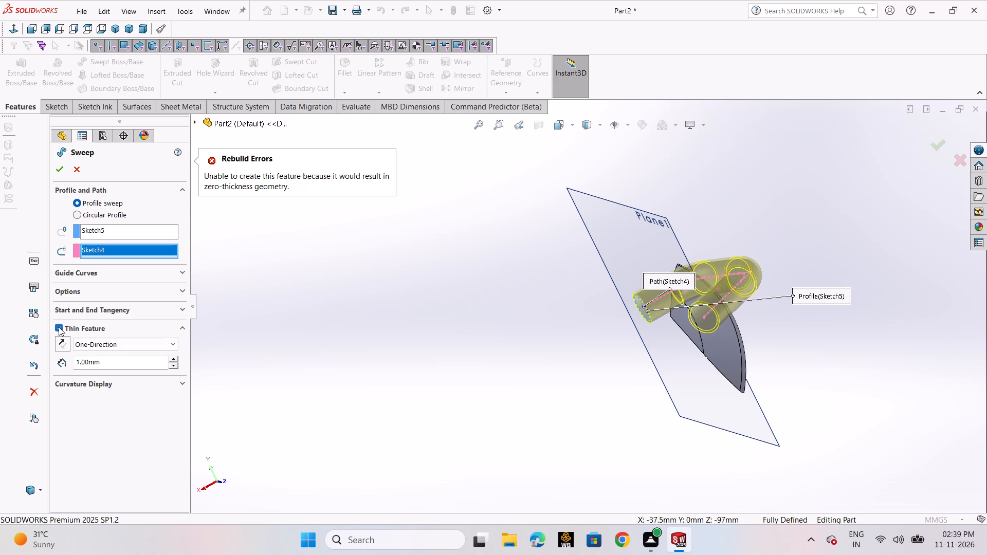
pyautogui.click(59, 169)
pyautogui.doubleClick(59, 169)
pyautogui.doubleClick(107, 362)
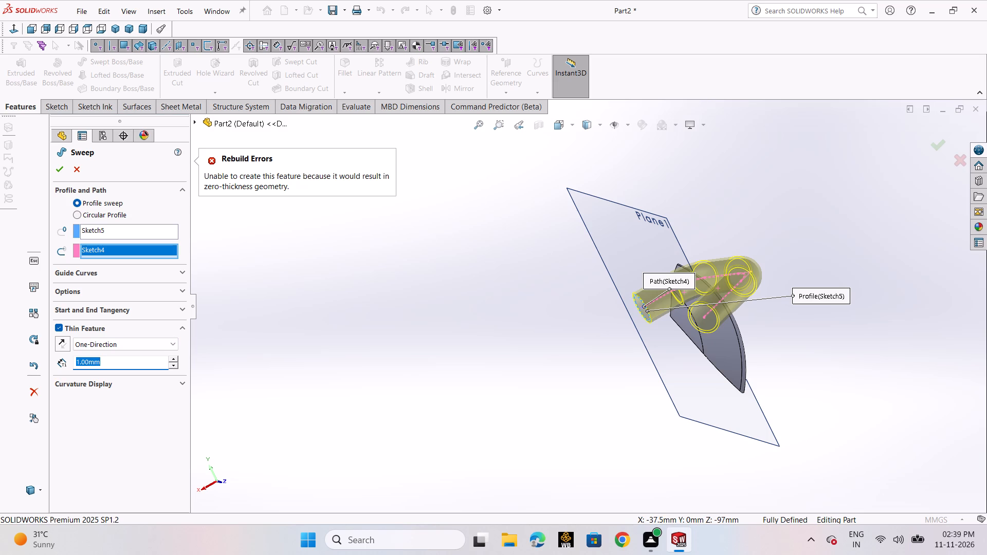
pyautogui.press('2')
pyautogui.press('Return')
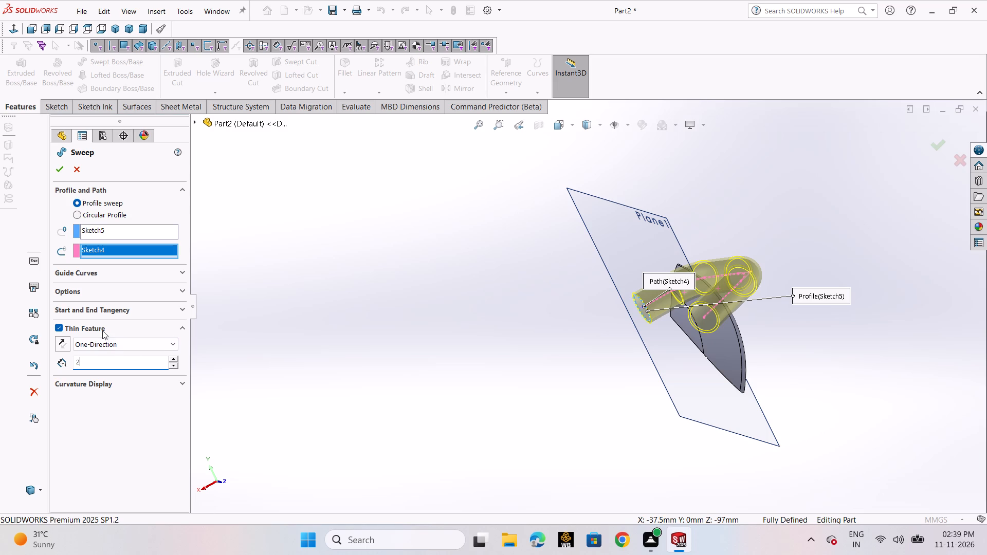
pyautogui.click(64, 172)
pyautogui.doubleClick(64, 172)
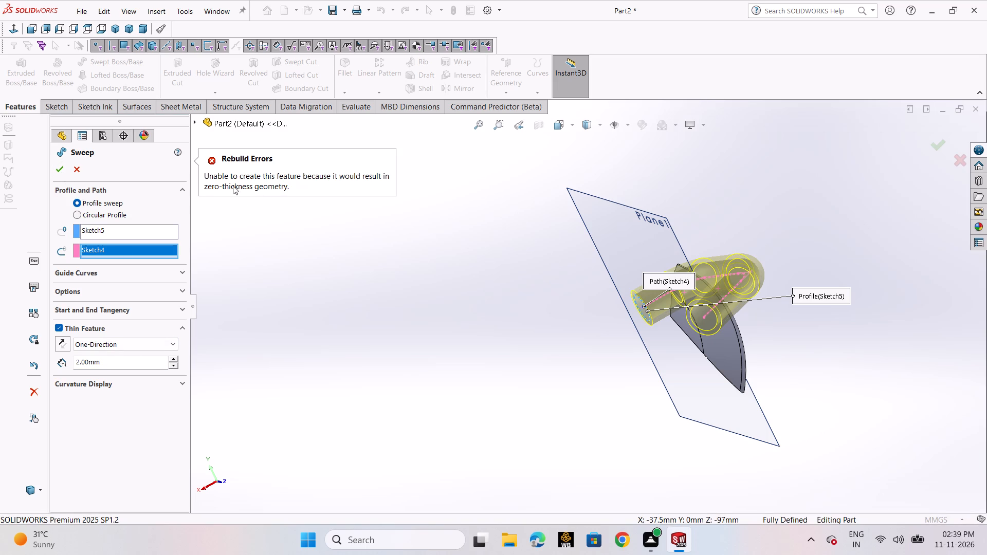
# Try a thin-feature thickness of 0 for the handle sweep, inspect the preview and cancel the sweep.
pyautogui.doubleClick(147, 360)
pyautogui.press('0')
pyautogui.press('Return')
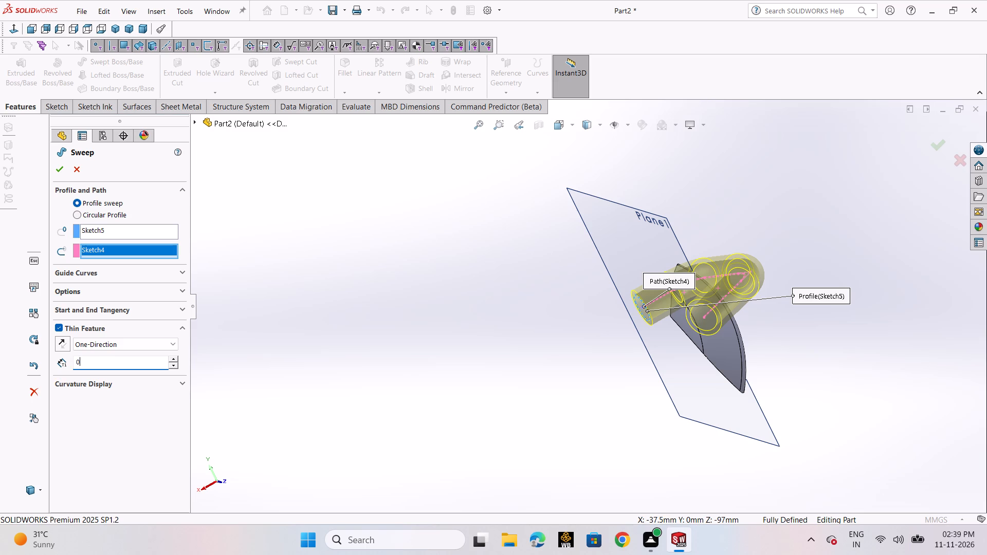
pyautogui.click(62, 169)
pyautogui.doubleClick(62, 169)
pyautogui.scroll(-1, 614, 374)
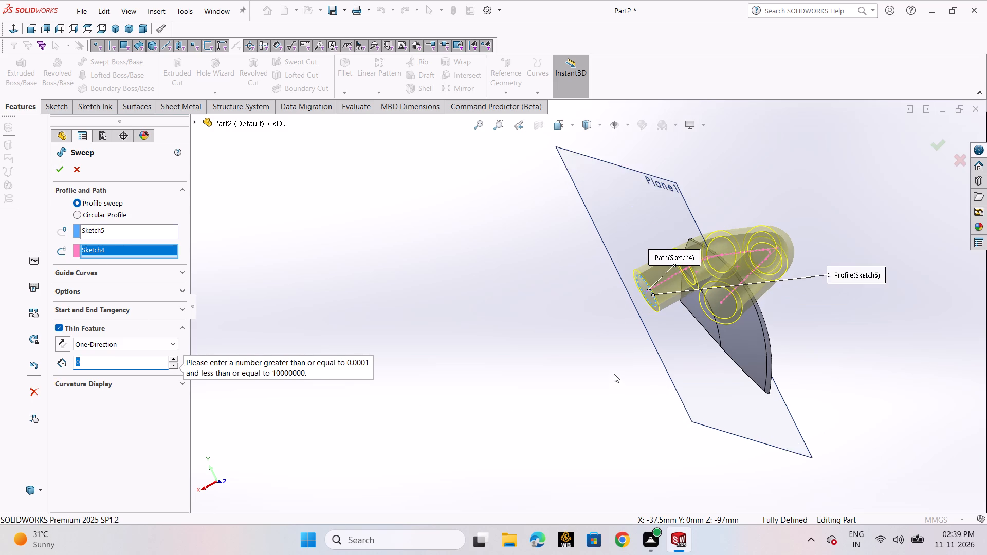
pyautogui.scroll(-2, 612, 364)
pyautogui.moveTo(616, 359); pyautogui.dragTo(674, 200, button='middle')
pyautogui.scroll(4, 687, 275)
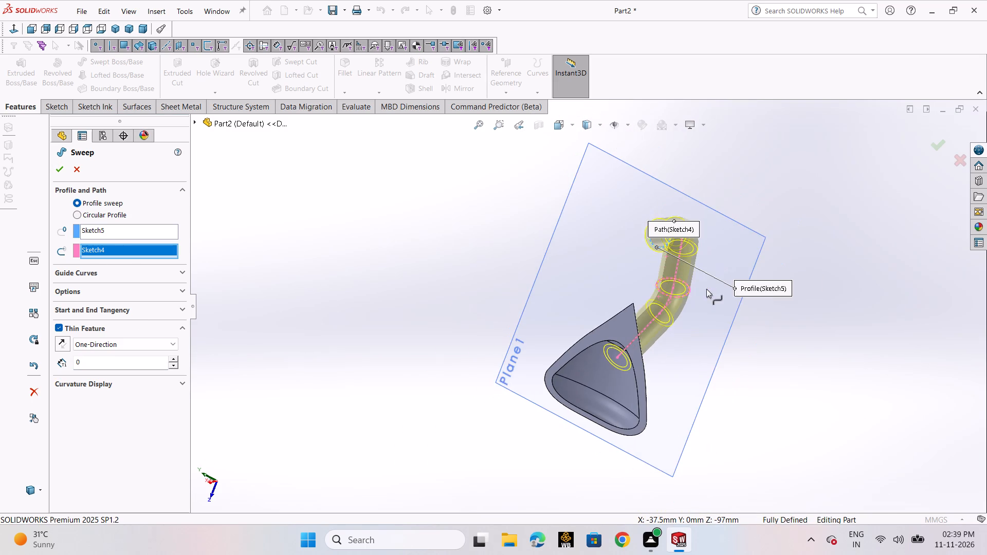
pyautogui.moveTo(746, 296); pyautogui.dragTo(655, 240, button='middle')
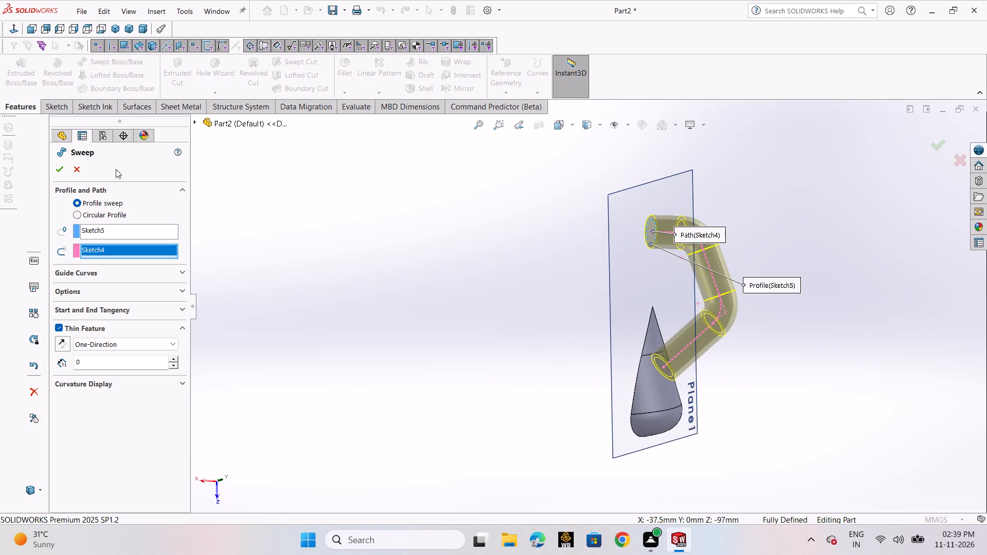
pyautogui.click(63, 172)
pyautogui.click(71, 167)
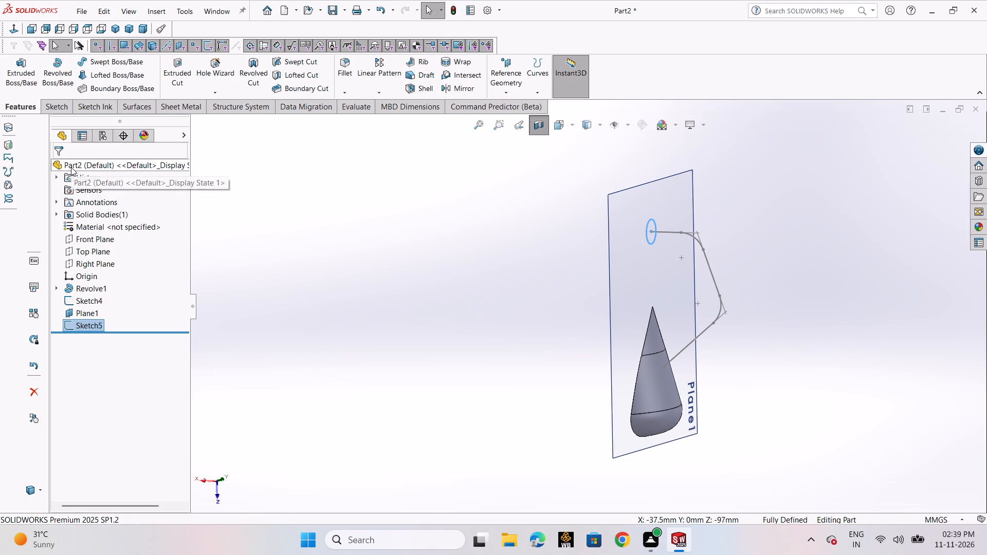
# Turn off the section view and inspect where the handle path meets the full vessel.
pyautogui.click(537, 126)
pyautogui.scroll(2, 717, 278)
pyautogui.scroll(-4, 698, 266)
pyautogui.moveTo(682, 269); pyautogui.dragTo(709, 347, button='middle')
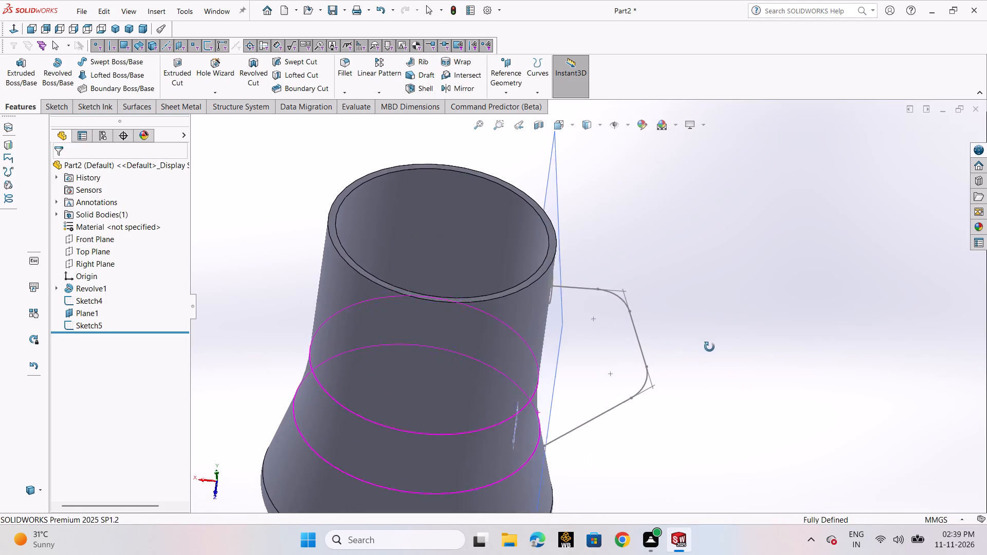
pyautogui.moveTo(709, 347); pyautogui.dragTo(698, 303, button='middle')
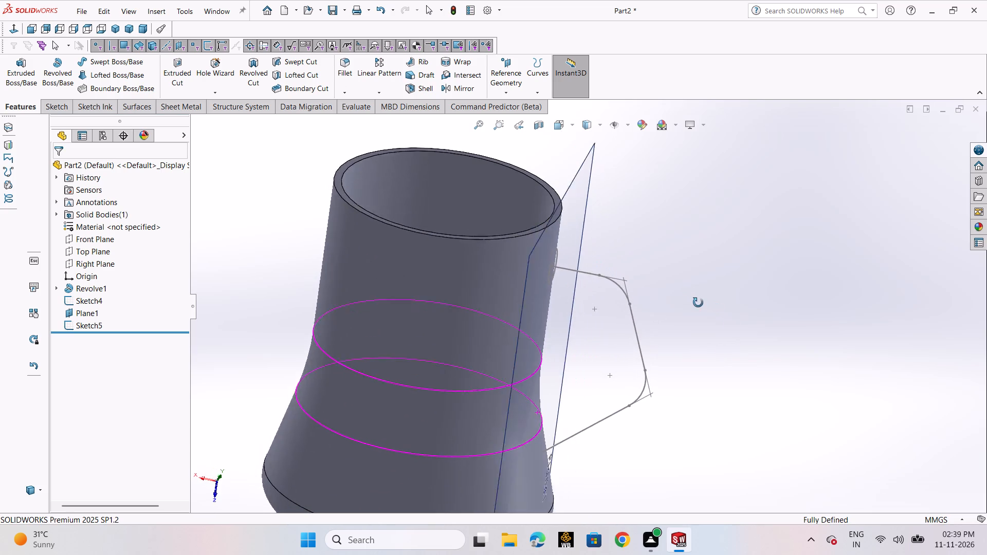
pyautogui.moveTo(698, 303); pyautogui.dragTo(713, 326, button='middle')
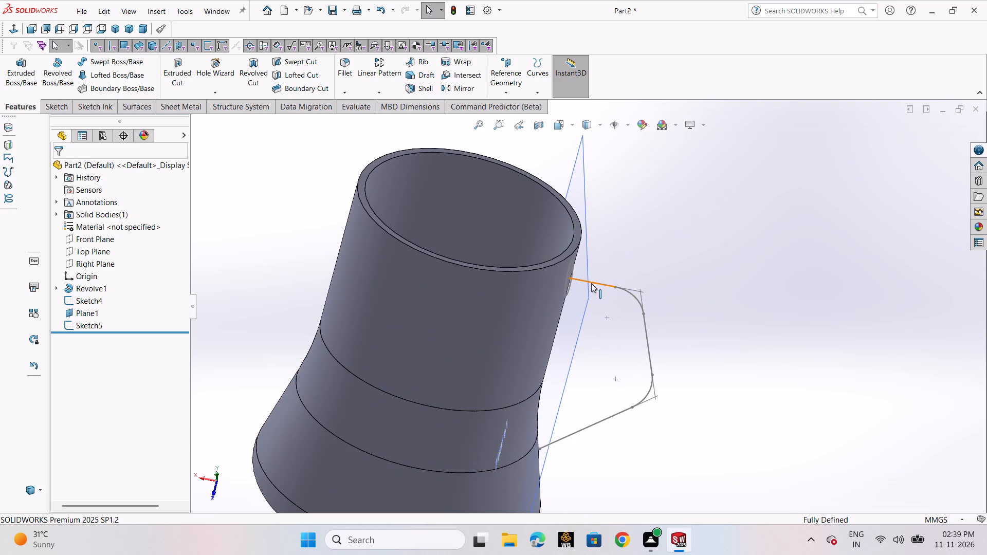
# In the handle path sketch, delete the upper endpoint's coincident relation to the vessel edge and extend that end past the outer wall line.
pyautogui.doubleClick(591, 283)
pyautogui.scroll(-3, 666, 206)
pyautogui.scroll(-1, 440, 202)
pyautogui.click(401, 198)
pyautogui.press('BackSpace')
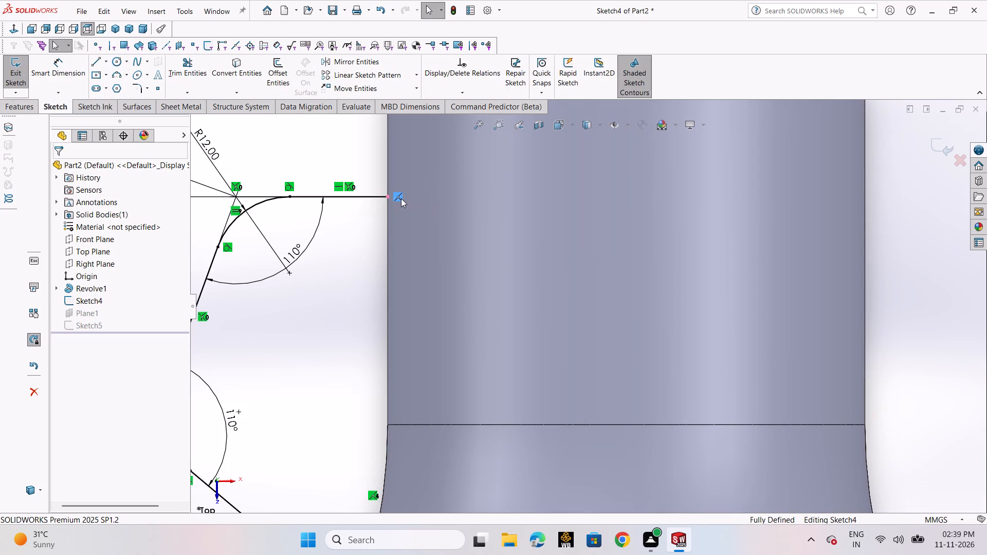
pyautogui.press('Delete')
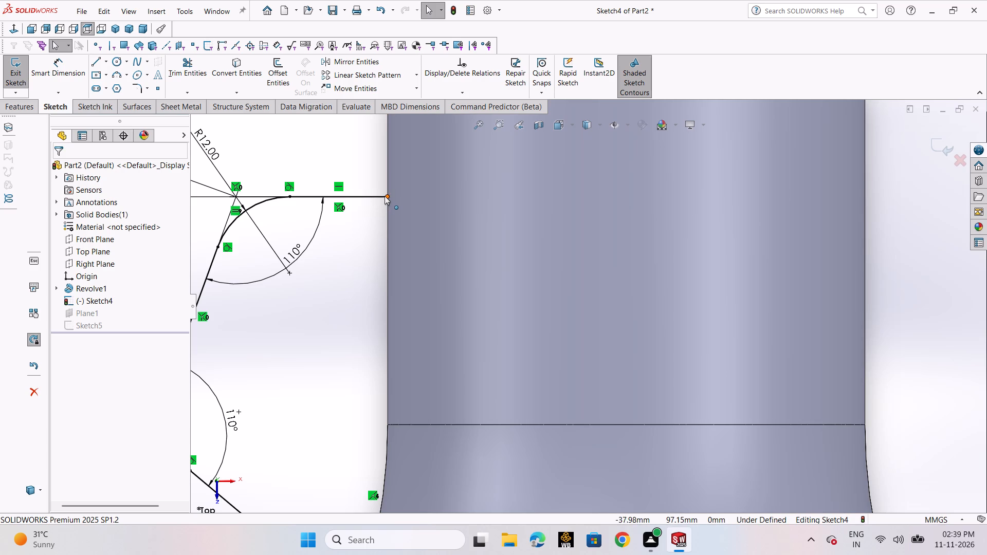
pyautogui.moveTo(388, 196); pyautogui.dragTo(407, 199)
pyautogui.scroll(5, 462, 230)
pyautogui.click(796, 359)
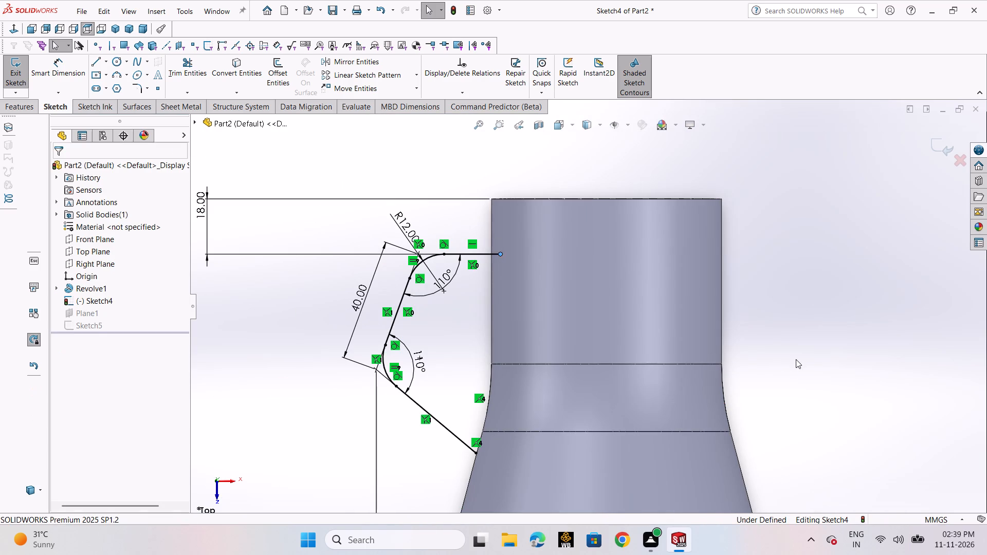
# Delete the lower path endpoint's coincident relation, extend that end slightly past the flared outer wall line, and exit the sketch.
pyautogui.scroll(-10, 493, 444)
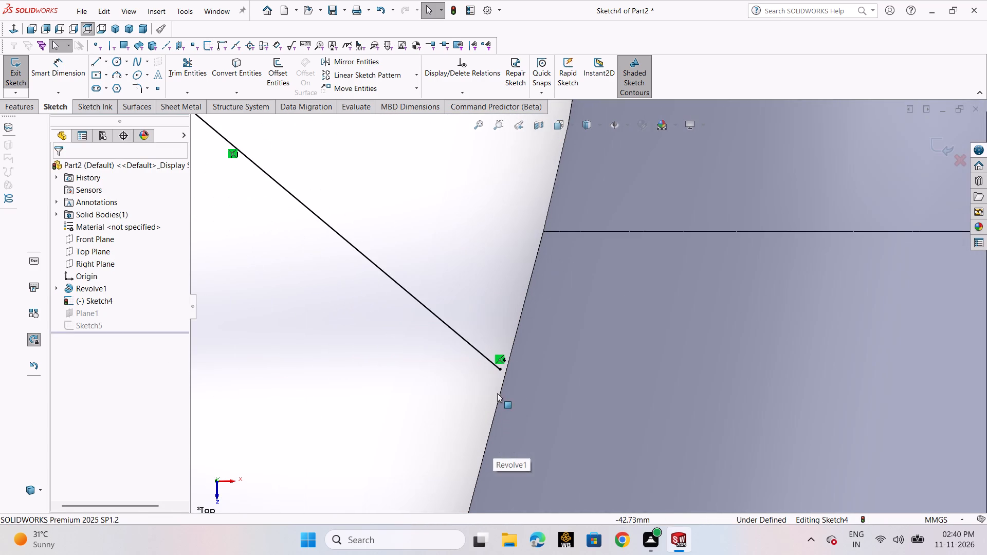
pyautogui.click(501, 357)
pyautogui.press('Delete')
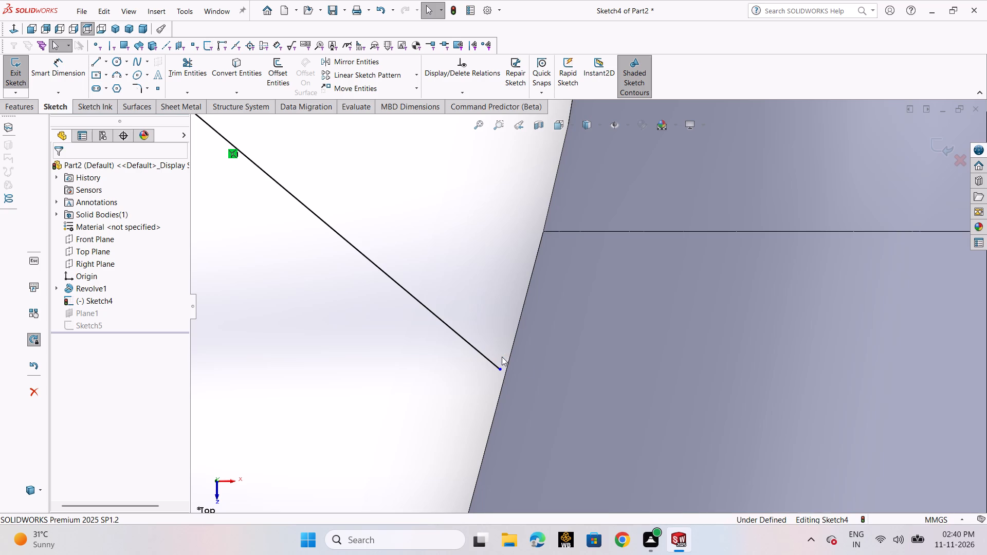
pyautogui.moveTo(500, 368); pyautogui.dragTo(512, 381)
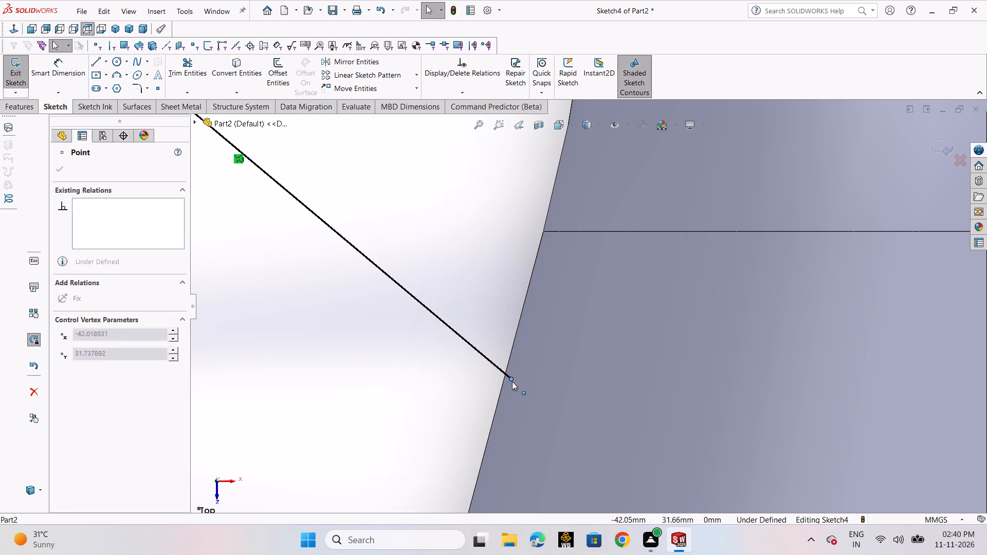
pyautogui.moveTo(512, 381); pyautogui.dragTo(513, 382)
pyautogui.click(397, 358)
pyautogui.scroll(12, 509, 303)
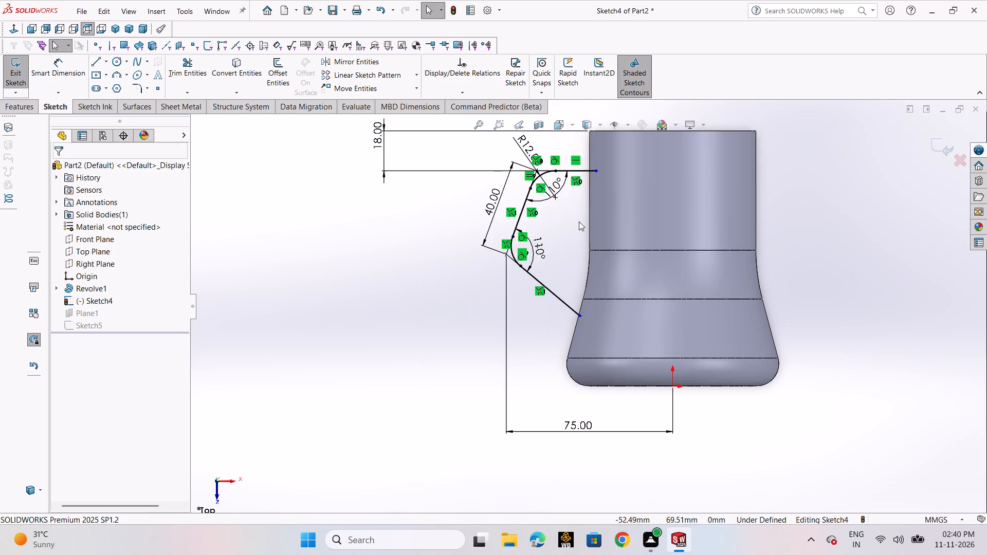
pyautogui.scroll(1, 580, 218)
pyautogui.scroll(1, 720, 215)
pyautogui.moveTo(766, 251); pyautogui.dragTo(766, 252, button='middle')
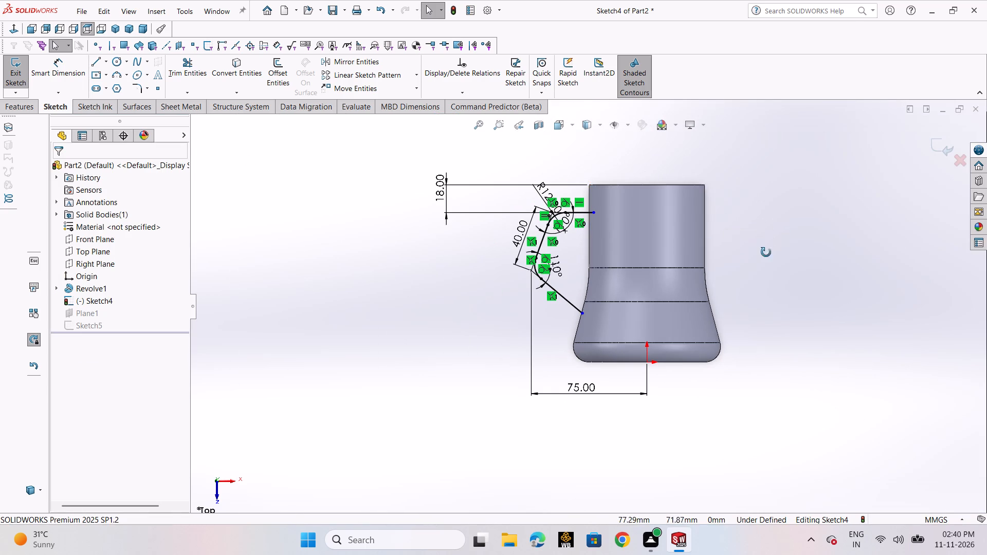
pyautogui.moveTo(766, 252); pyautogui.dragTo(754, 301, button='middle')
pyautogui.scroll(1, 758, 293)
pyautogui.click(931, 141)
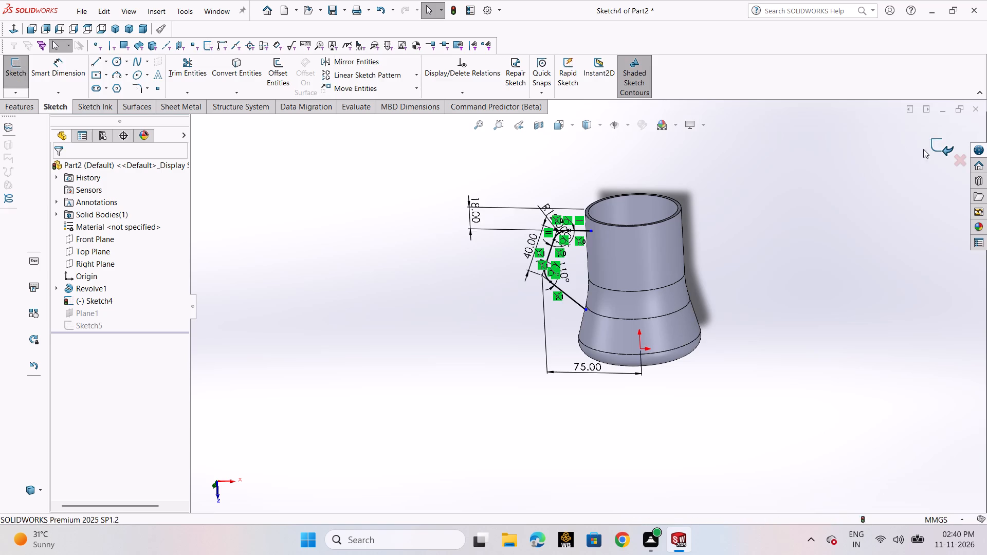
# Open the circular handle profile sketch, examine where it sits relative to the vessel wall and path, and exit the sketch.
pyautogui.click(79, 320)
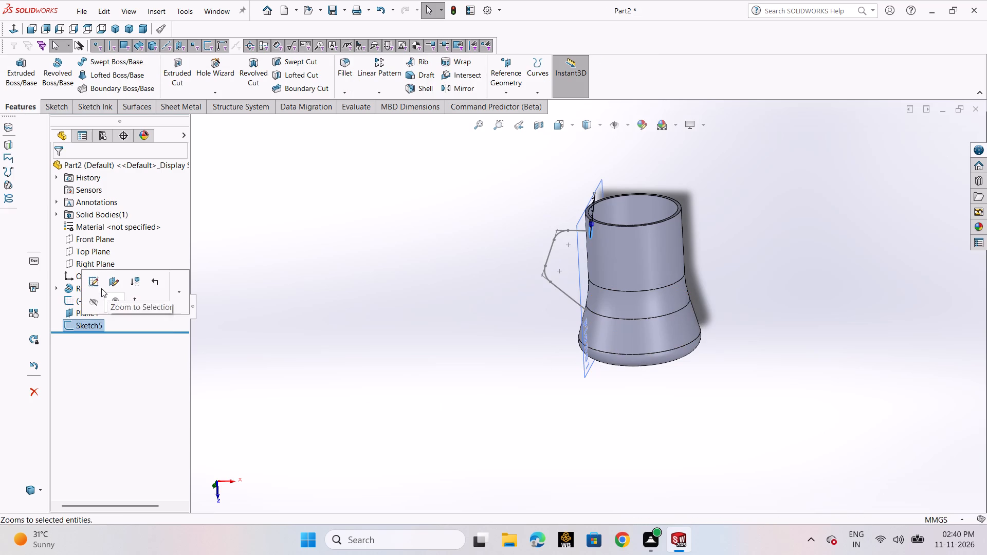
pyautogui.click(99, 285)
pyautogui.scroll(2, 867, 221)
pyautogui.moveTo(800, 255); pyautogui.dragTo(726, 296, button='middle')
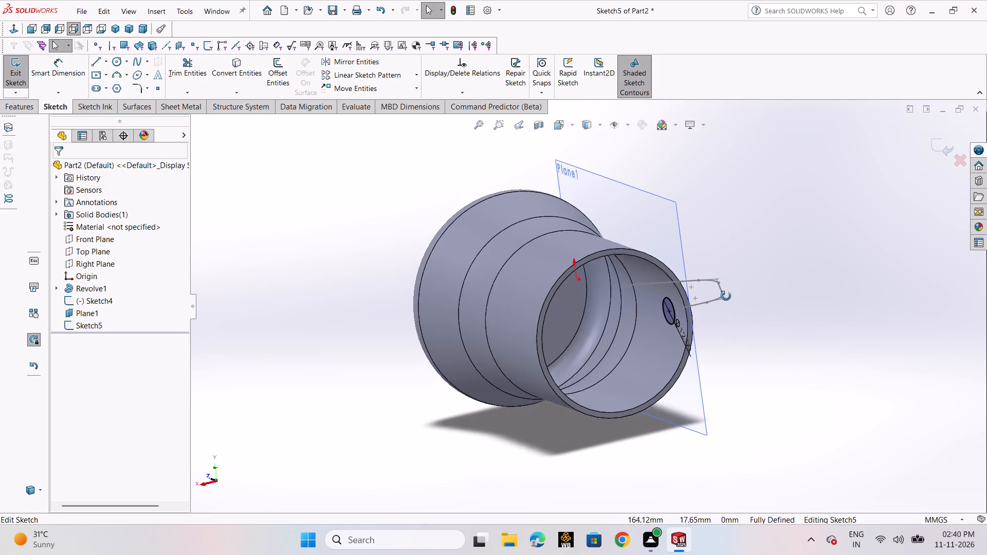
pyautogui.moveTo(726, 296); pyautogui.dragTo(725, 298, button='middle')
pyautogui.scroll(-5, 691, 309)
pyautogui.scroll(-9, 601, 316)
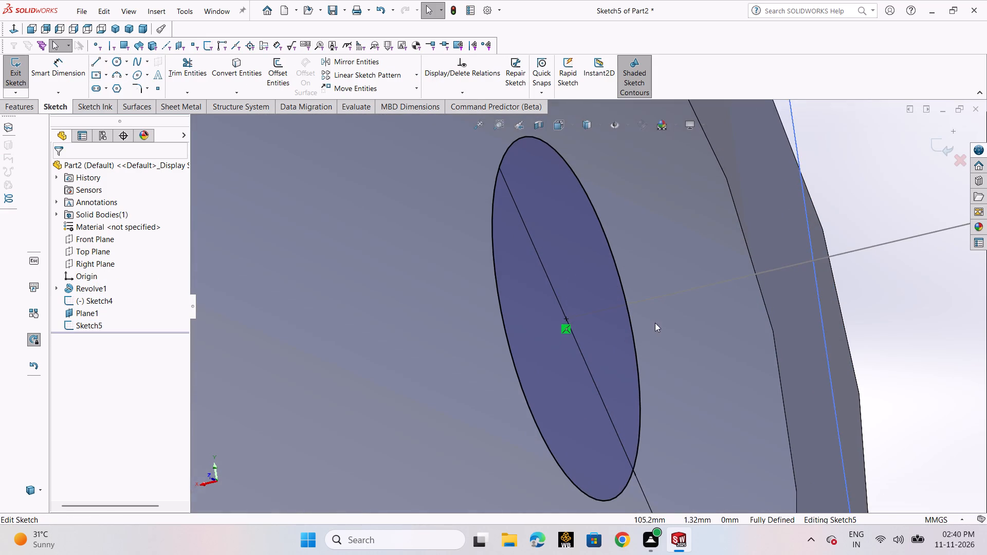
pyautogui.moveTo(655, 323); pyautogui.dragTo(632, 302, button='middle')
pyautogui.scroll(5, 632, 302)
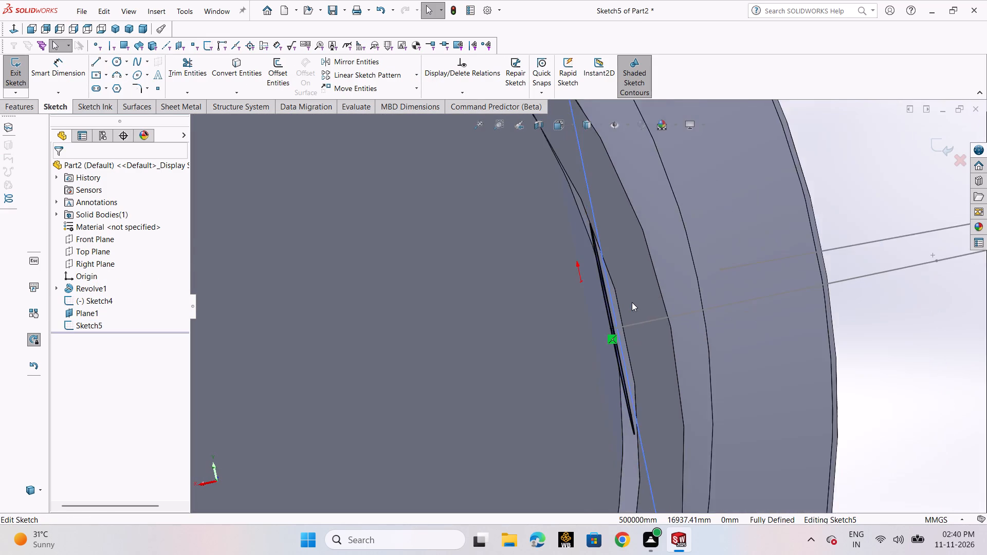
pyautogui.scroll(9, 632, 302)
pyautogui.moveTo(664, 308); pyautogui.dragTo(680, 275, button='middle')
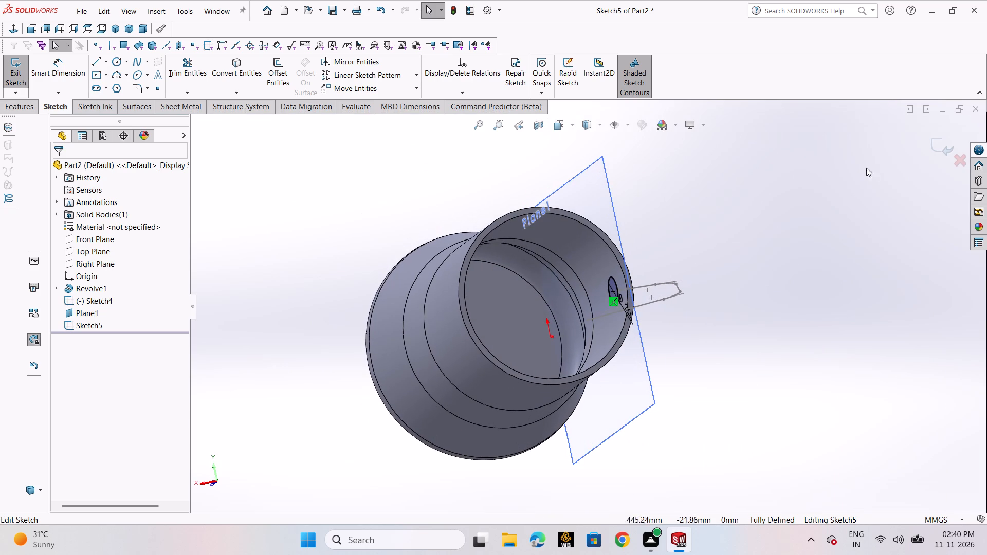
pyautogui.click(936, 146)
# Sweep the circular profile sketch along the extended handle path to create the solid side handle.
pyautogui.scroll(3, 661, 307)
pyautogui.moveTo(653, 278); pyautogui.dragTo(632, 254, button='middle')
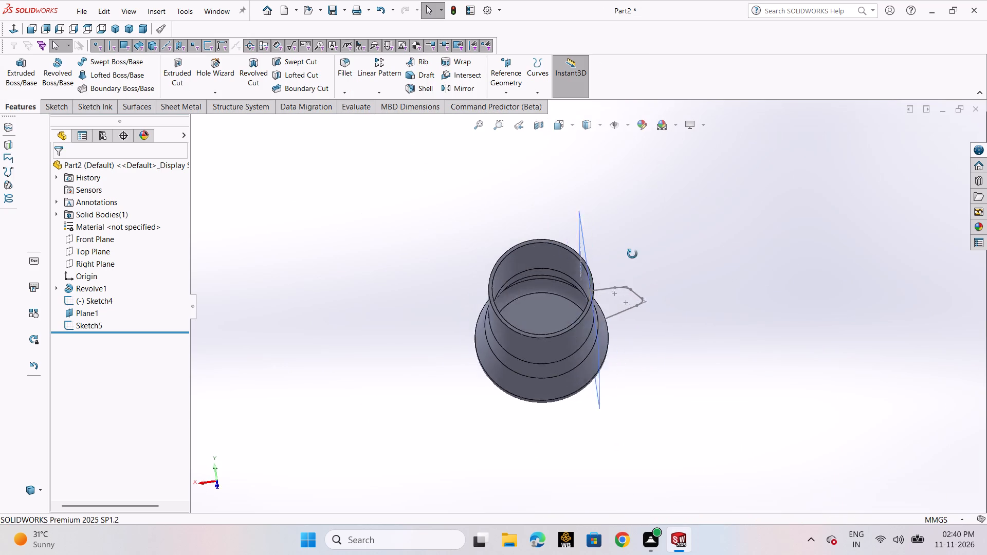
pyautogui.moveTo(632, 254); pyautogui.dragTo(615, 235, button='middle')
pyautogui.click(112, 65)
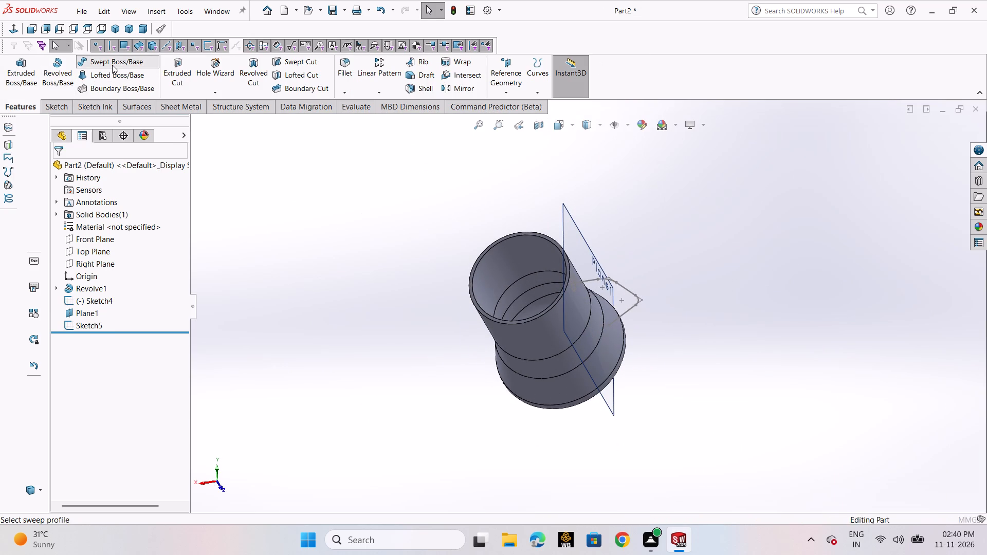
pyautogui.scroll(-4, 540, 331)
pyautogui.scroll(-3, 583, 297)
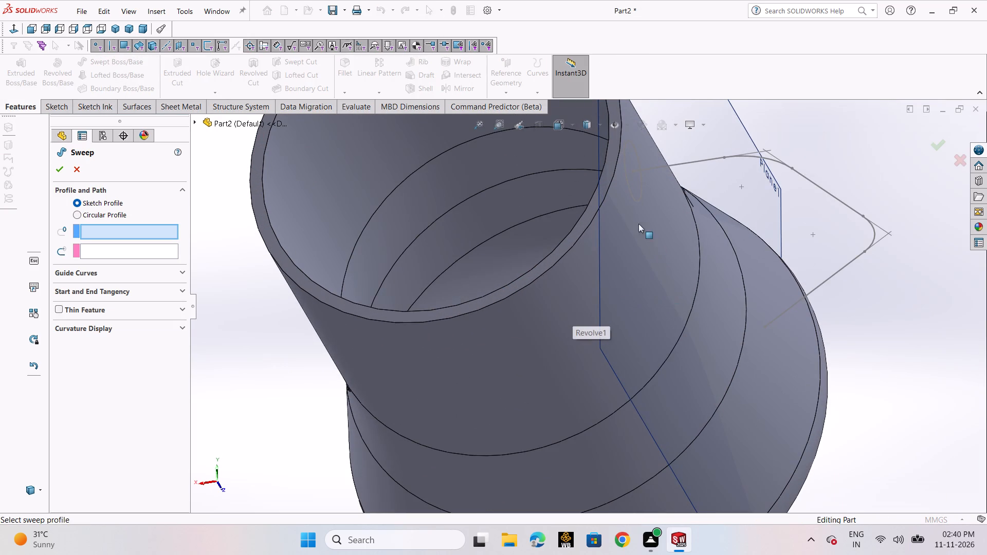
pyautogui.click(633, 196)
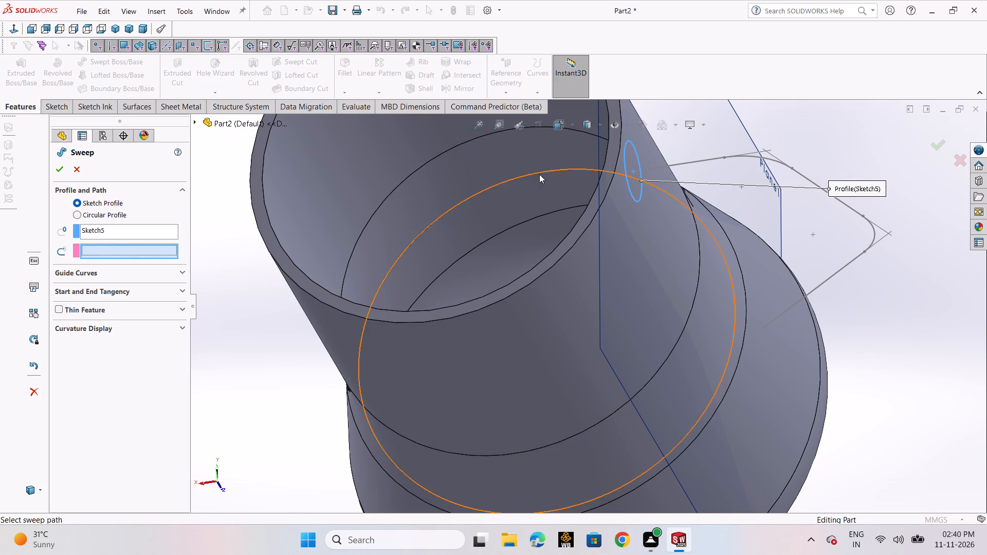
pyautogui.click(693, 161)
pyautogui.scroll(3, 700, 175)
pyautogui.scroll(2, 703, 217)
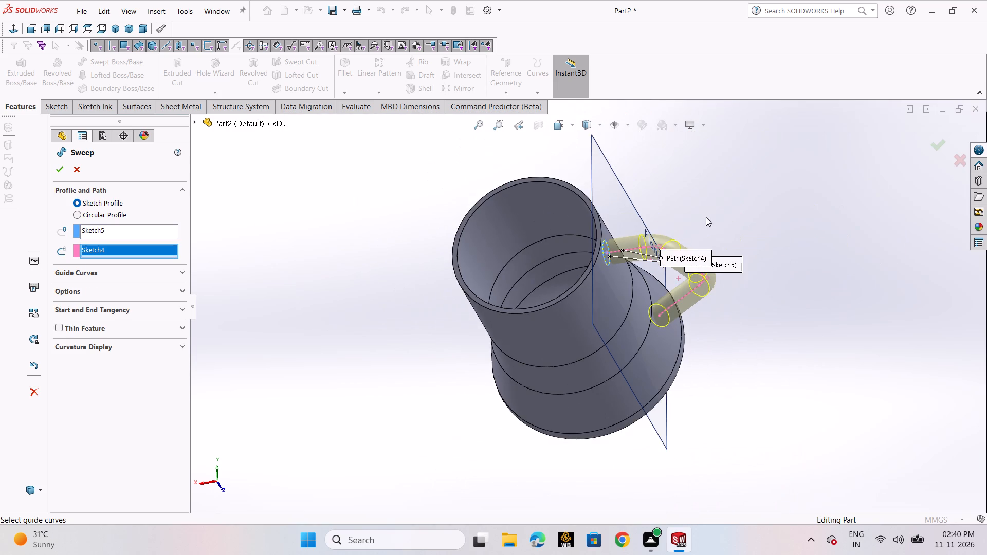
pyautogui.moveTo(753, 209); pyautogui.dragTo(778, 197, button='middle')
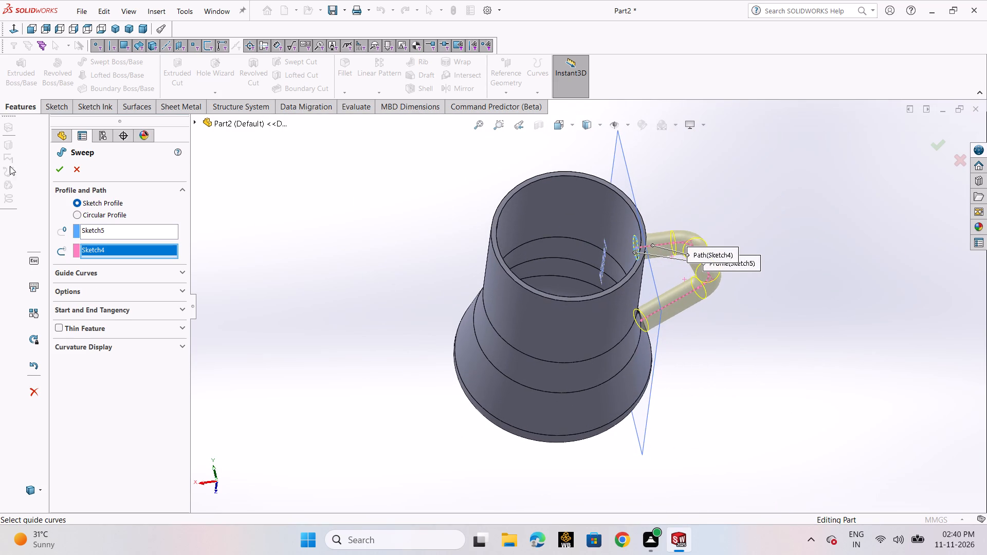
pyautogui.click(58, 169)
pyautogui.click(272, 261)
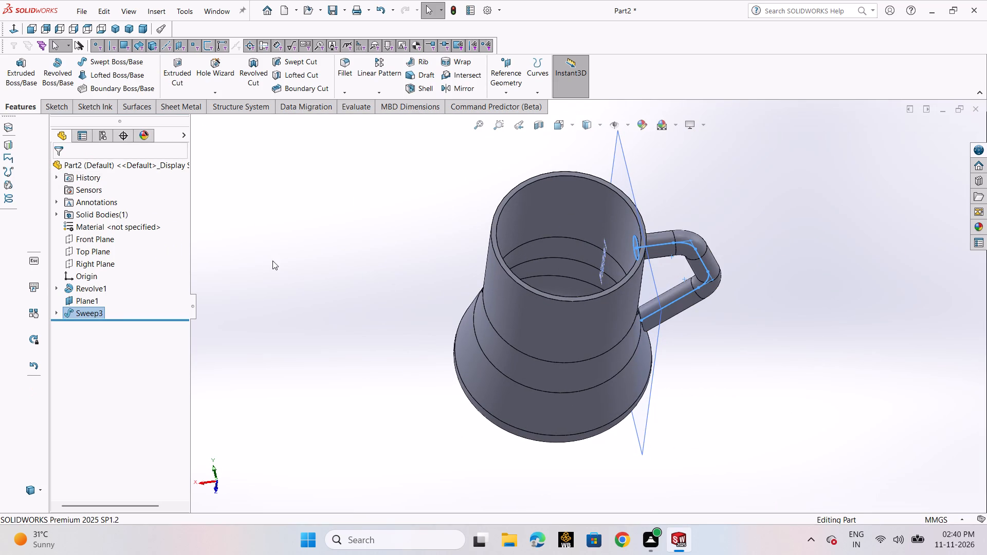
# Fillet the edge where the handle's upper end meets the vessel's outer wall with a 2 mm radius.
pyautogui.scroll(-5, 663, 261)
pyautogui.scroll(5, 681, 293)
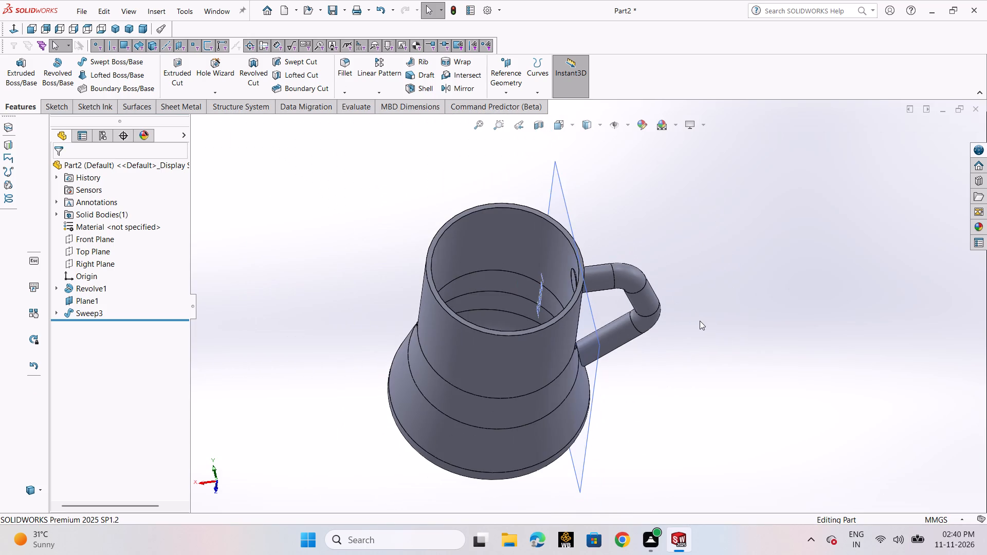
pyautogui.moveTo(700, 321); pyautogui.dragTo(679, 326, button='middle')
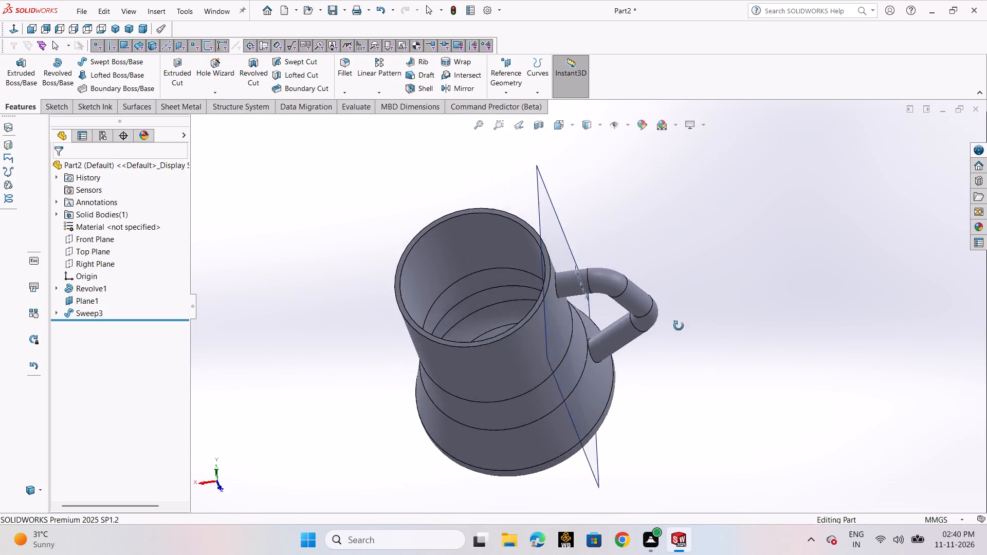
pyautogui.moveTo(679, 326); pyautogui.dragTo(669, 295, button='middle')
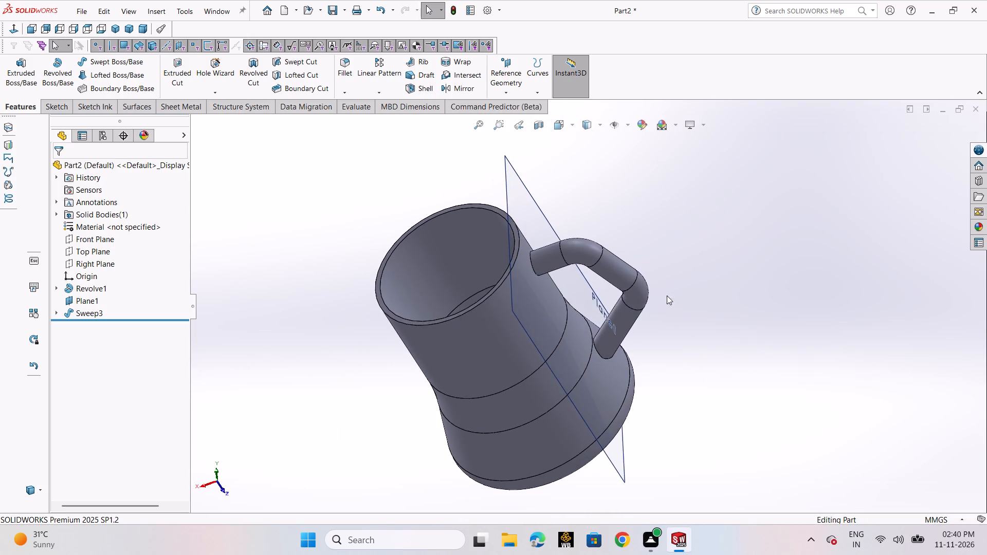
pyautogui.scroll(-3, 525, 264)
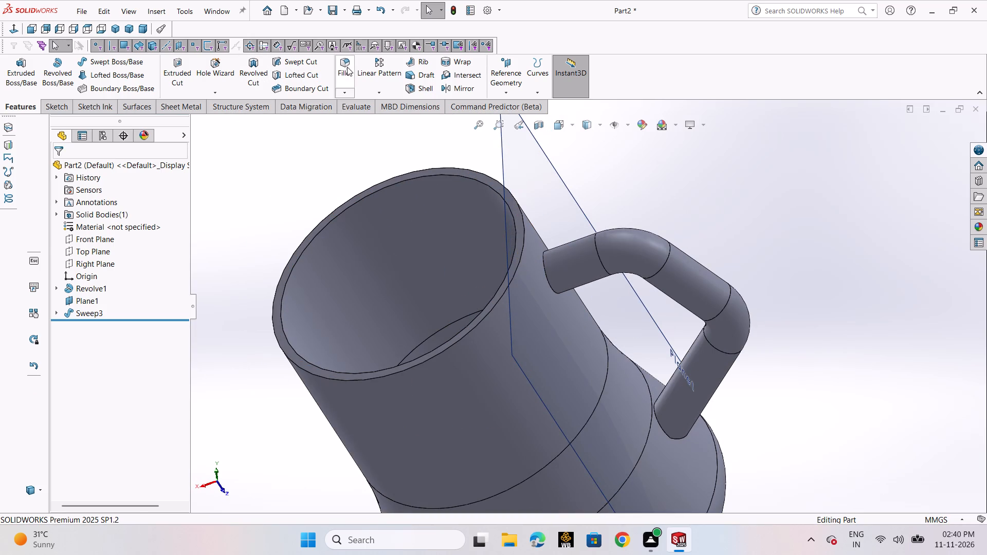
pyautogui.click(347, 67)
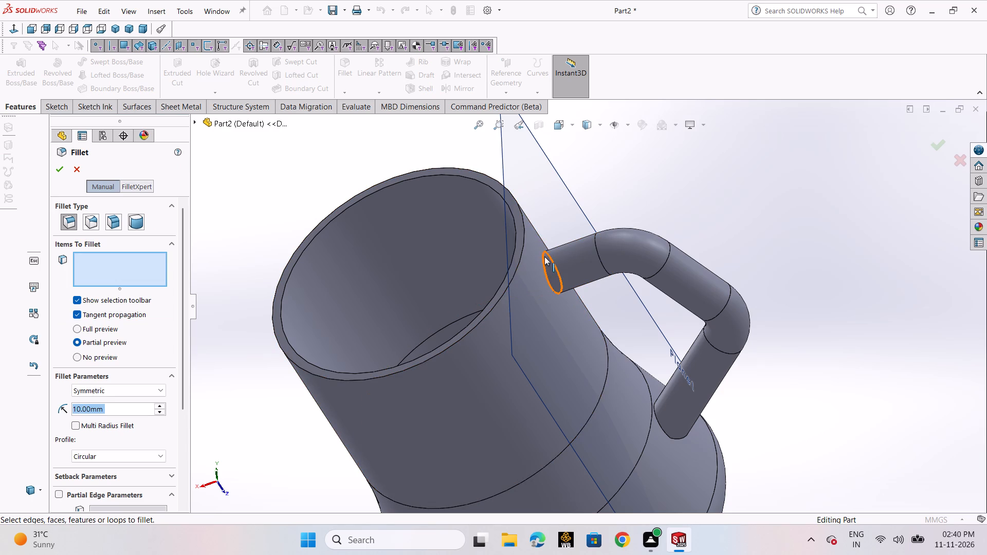
pyautogui.click(544, 256)
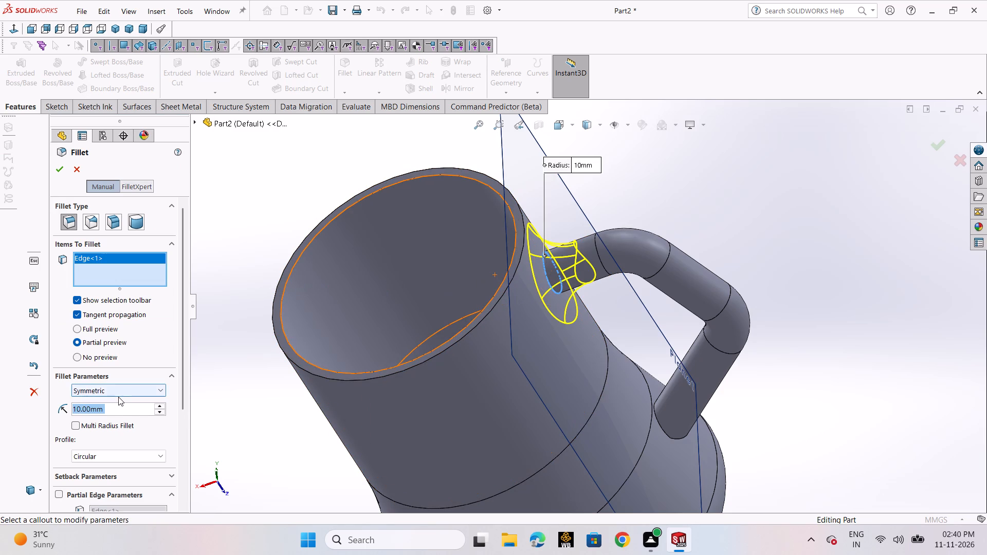
pyautogui.press('2')
pyautogui.press('Return')
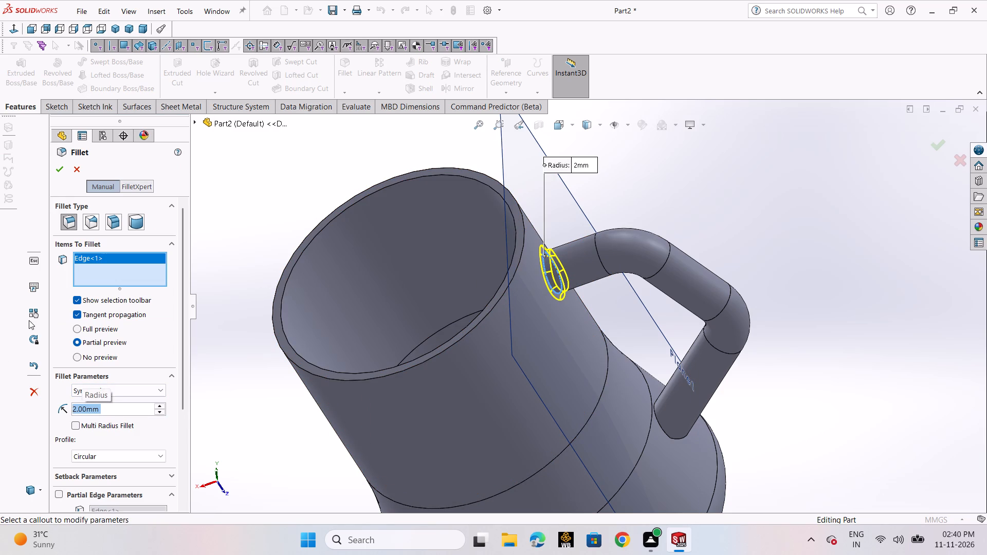
pyautogui.click(63, 174)
# Inspect the handle's upper joint from outside and where its end meets the vessel's inner wall.
pyautogui.scroll(2, 976, 289)
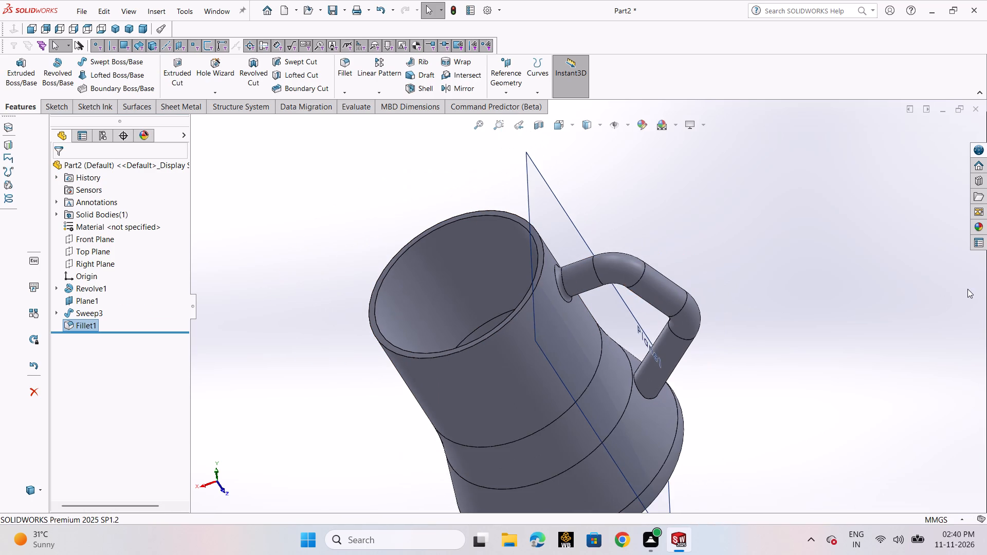
pyautogui.moveTo(962, 290); pyautogui.dragTo(986, 282, button='middle')
pyautogui.scroll(2, 778, 270)
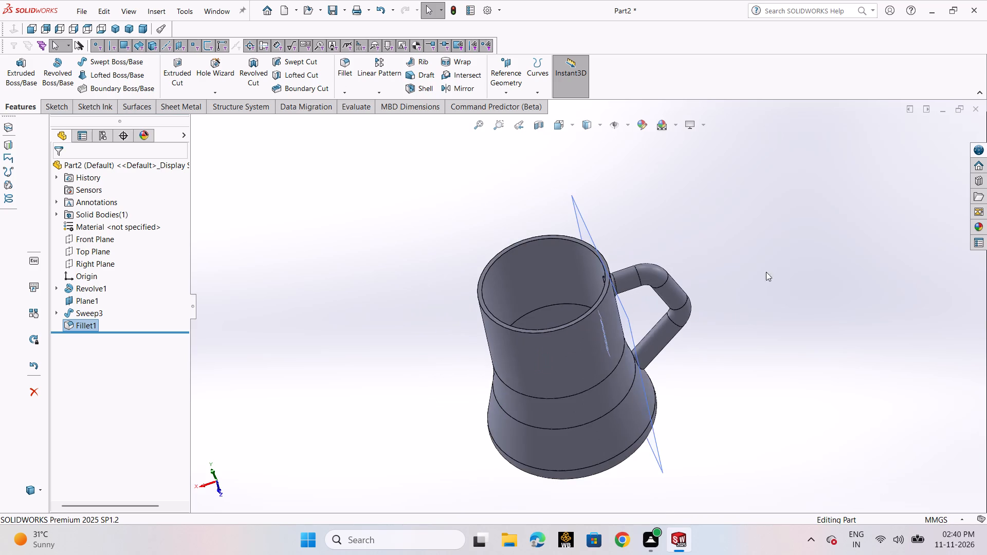
pyautogui.moveTo(707, 278); pyautogui.dragTo(739, 279, button='middle')
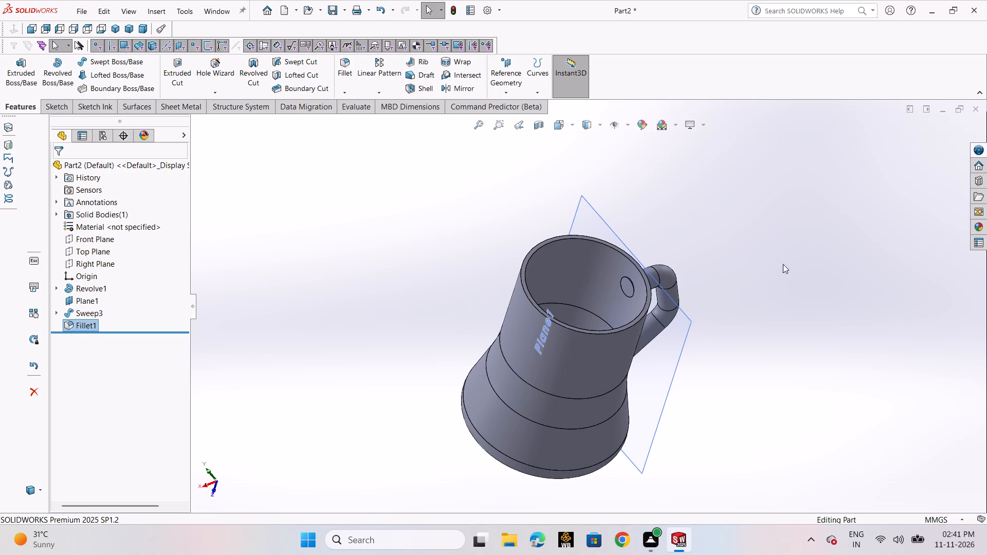
pyautogui.scroll(-4, 668, 285)
pyautogui.moveTo(741, 283); pyautogui.dragTo(746, 279, button='middle')
pyautogui.scroll(-4, 615, 288)
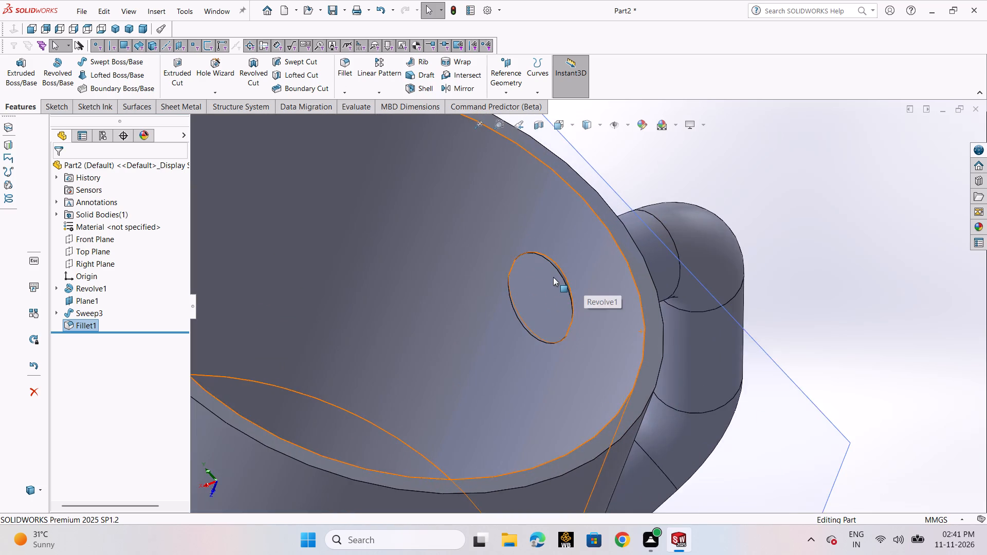
pyautogui.scroll(-2, 551, 277)
pyautogui.scroll(8, 551, 280)
pyautogui.scroll(2, 742, 298)
pyautogui.moveTo(733, 297); pyautogui.dragTo(698, 261, button='middle')
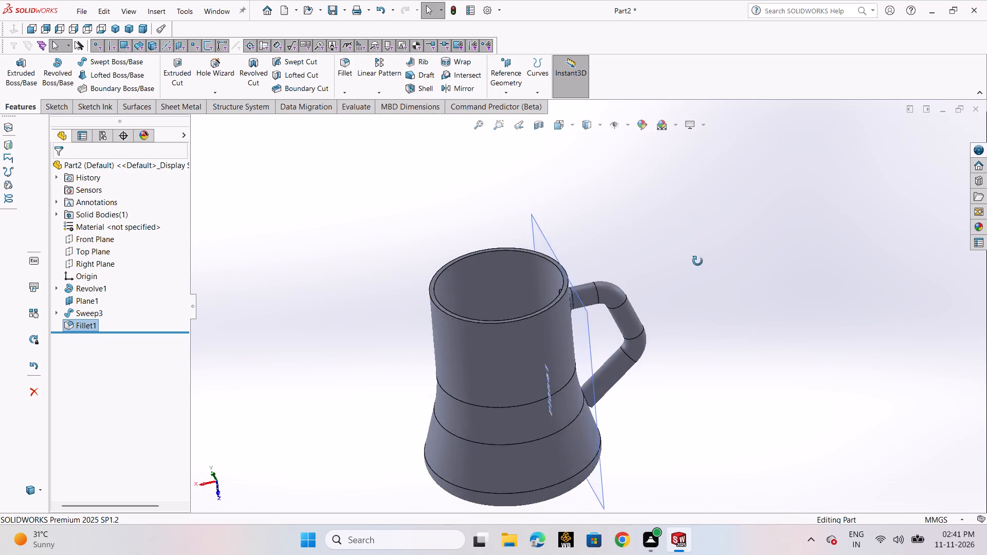
pyautogui.moveTo(698, 261); pyautogui.dragTo(678, 205, button='middle')
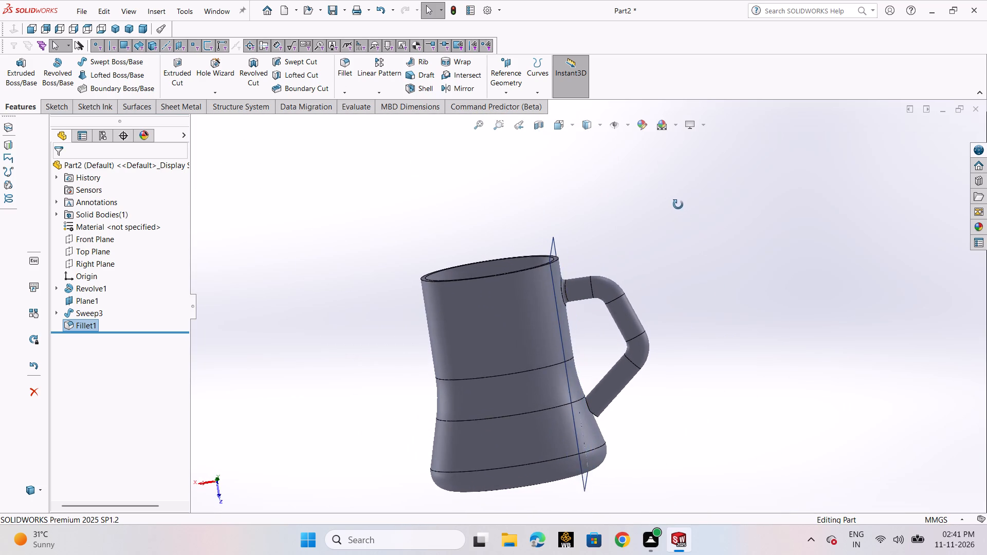
pyautogui.moveTo(678, 205); pyautogui.dragTo(677, 207, button='middle')
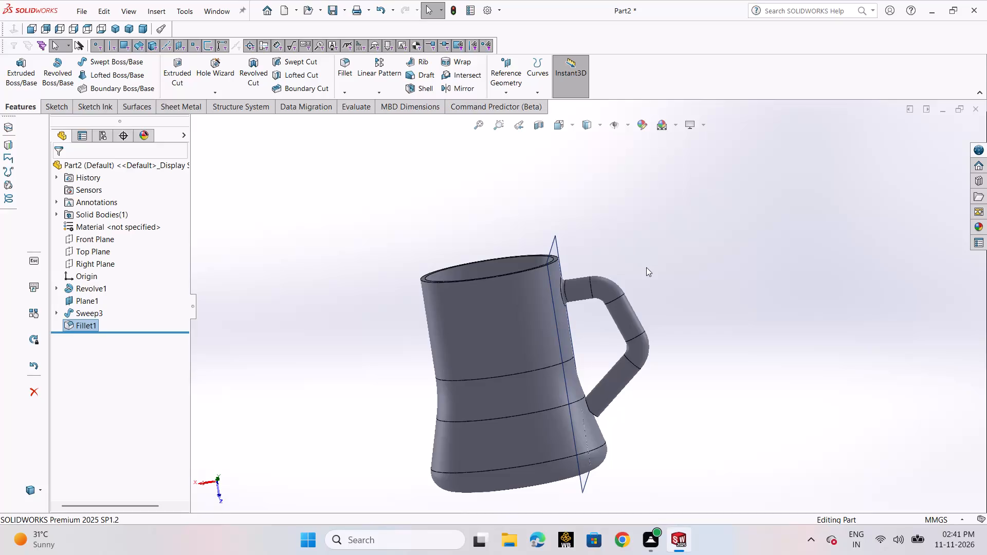
# Fillet the edge at the handle's lower end, by the flared vessel wall, with a 2 mm radius.
pyautogui.scroll(-3, 620, 421)
pyautogui.moveTo(598, 382); pyautogui.dragTo(604, 316, button='middle')
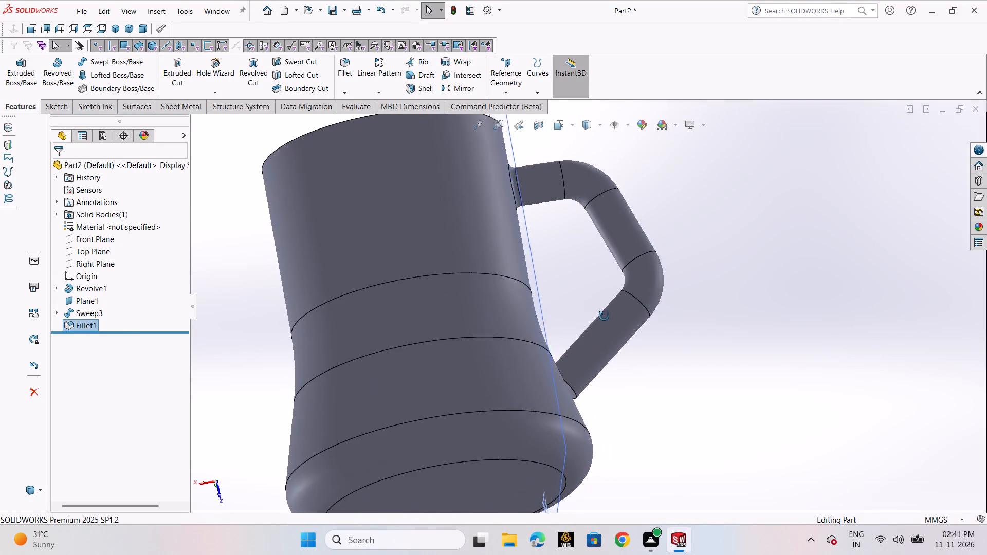
pyautogui.moveTo(604, 316); pyautogui.dragTo(598, 326, button='middle')
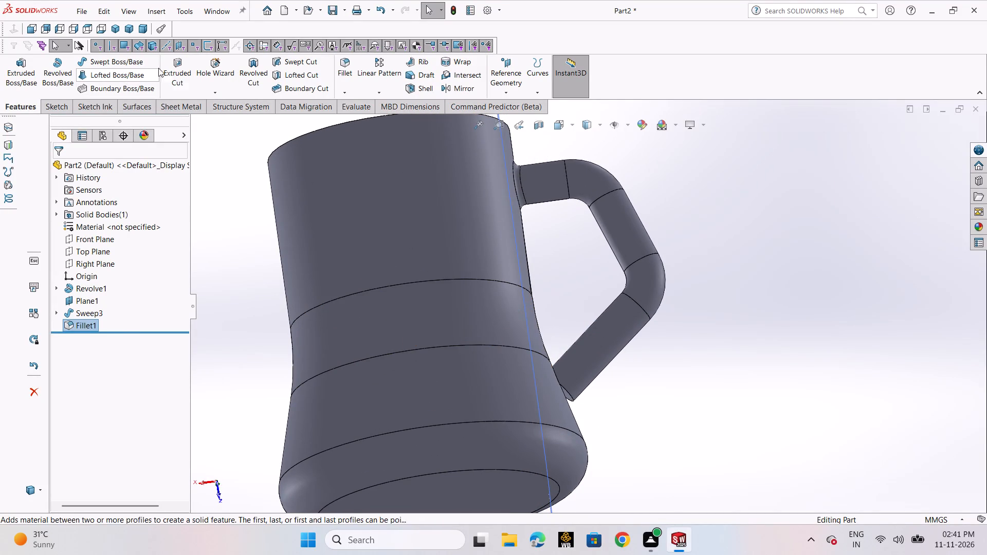
pyautogui.click(339, 69)
pyautogui.scroll(-2, 580, 405)
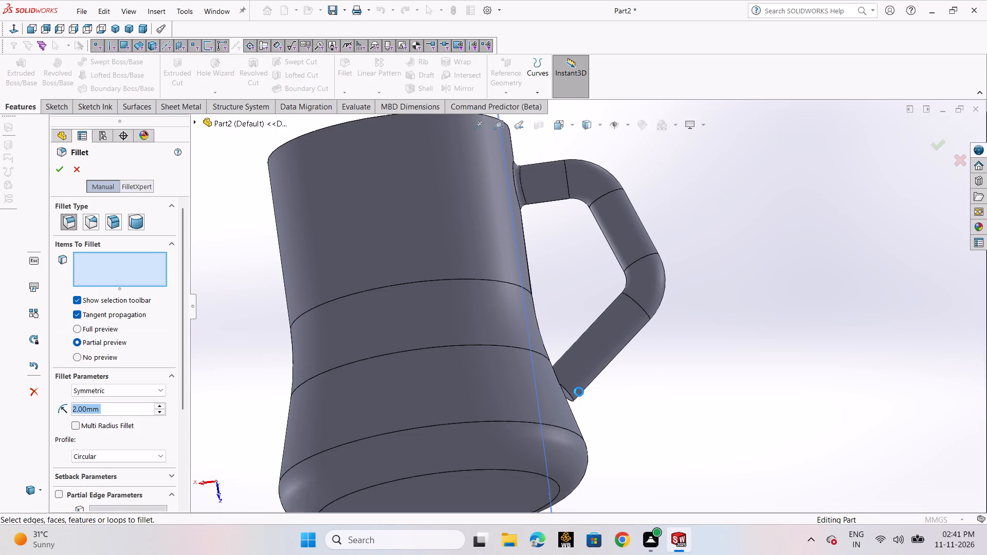
pyautogui.scroll(-5, 579, 392)
pyautogui.click(550, 367)
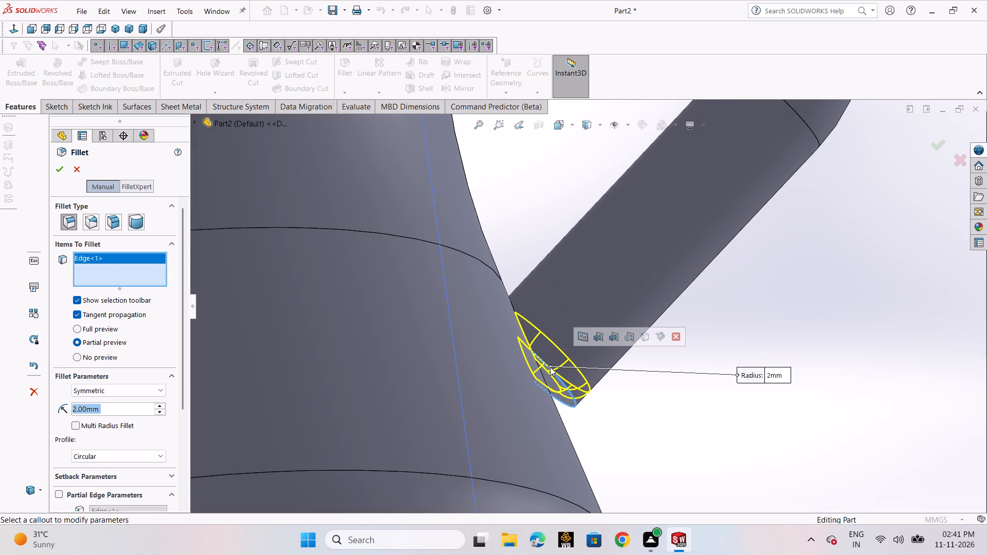
pyautogui.click(54, 172)
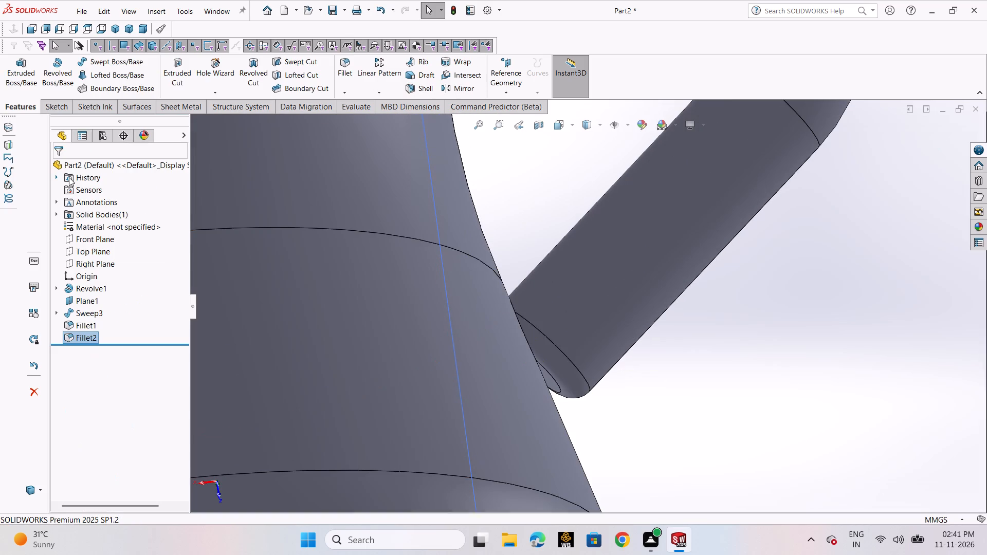
# Examine the filleted lower handle joint up close and the whole mug from the side and above.
pyautogui.scroll(2, 887, 391)
pyautogui.moveTo(793, 383); pyautogui.dragTo(783, 420, button='middle')
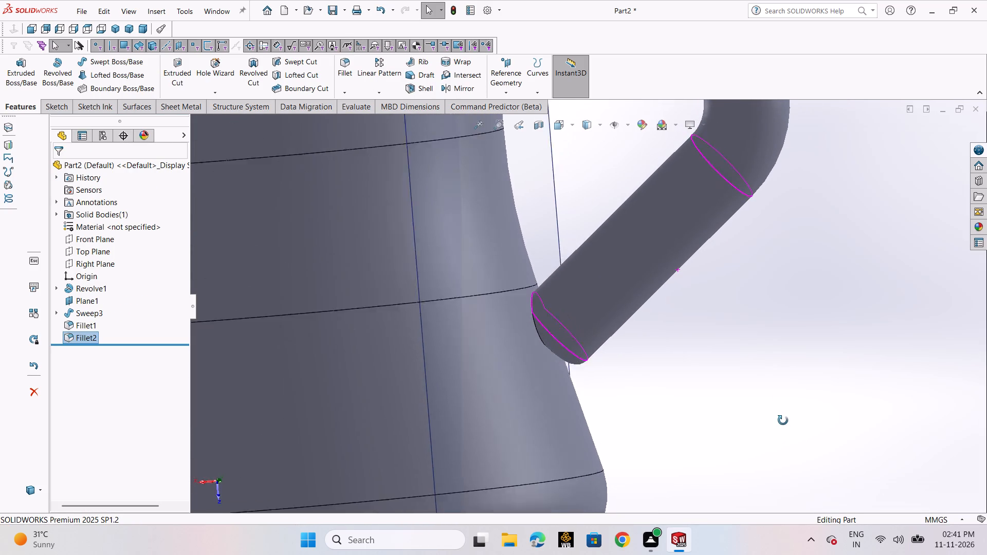
pyautogui.moveTo(783, 420); pyautogui.dragTo(787, 398, button='middle')
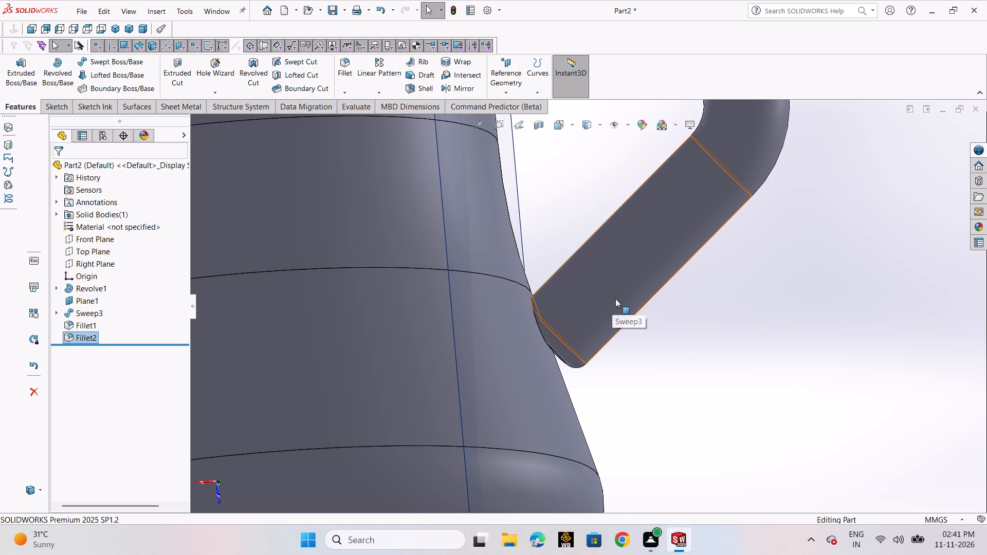
pyautogui.scroll(6, 621, 284)
pyautogui.scroll(1, 629, 233)
pyautogui.moveTo(655, 209); pyautogui.dragTo(661, 273, button='middle')
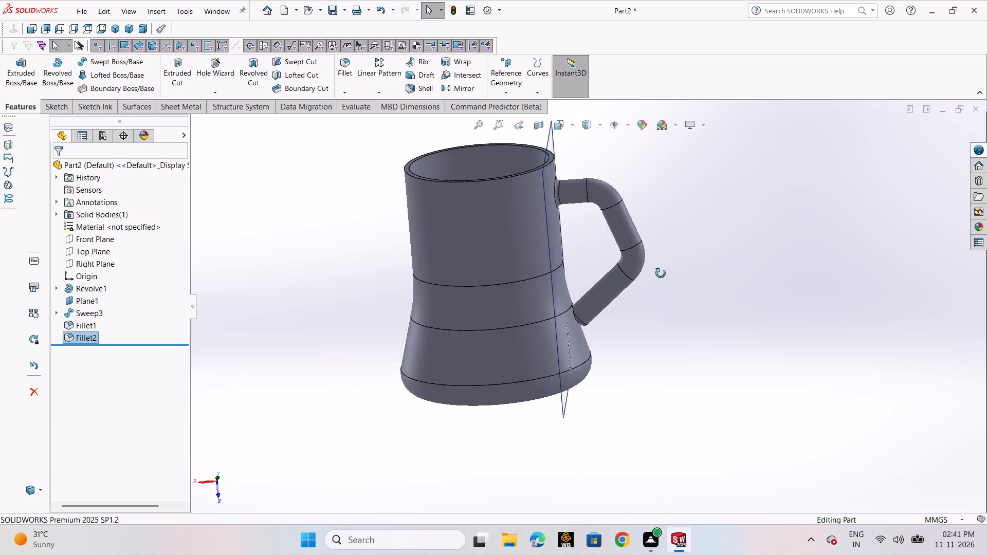
pyautogui.moveTo(661, 273); pyautogui.dragTo(669, 387, button='middle')
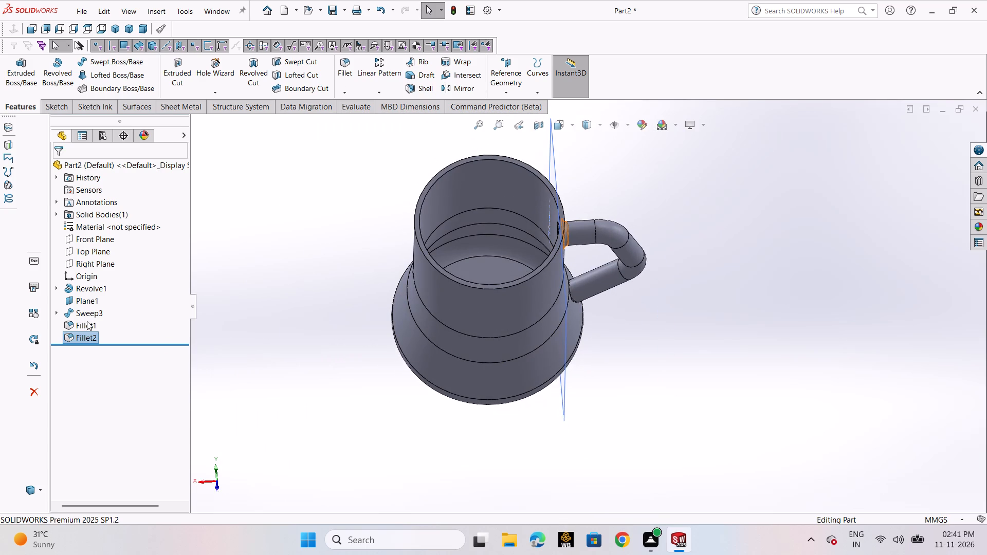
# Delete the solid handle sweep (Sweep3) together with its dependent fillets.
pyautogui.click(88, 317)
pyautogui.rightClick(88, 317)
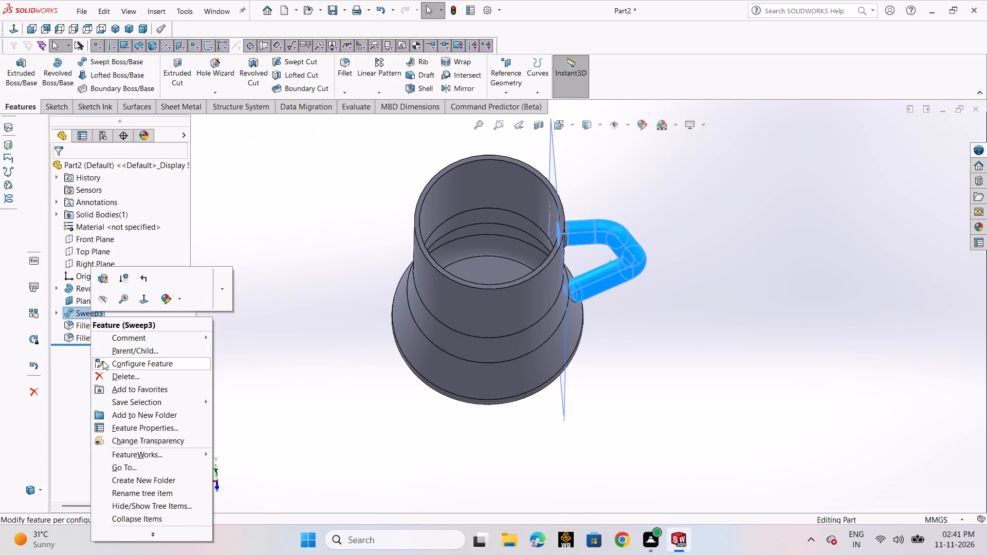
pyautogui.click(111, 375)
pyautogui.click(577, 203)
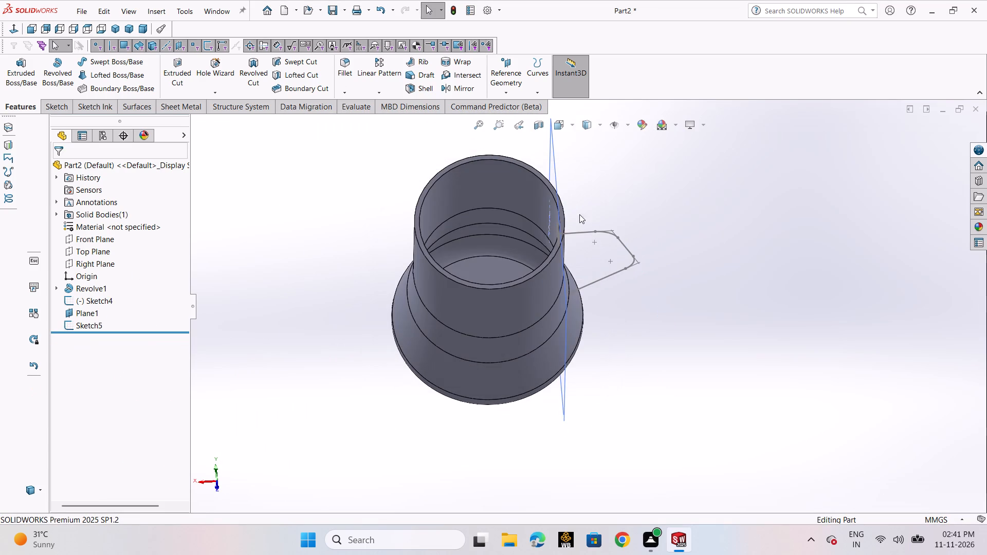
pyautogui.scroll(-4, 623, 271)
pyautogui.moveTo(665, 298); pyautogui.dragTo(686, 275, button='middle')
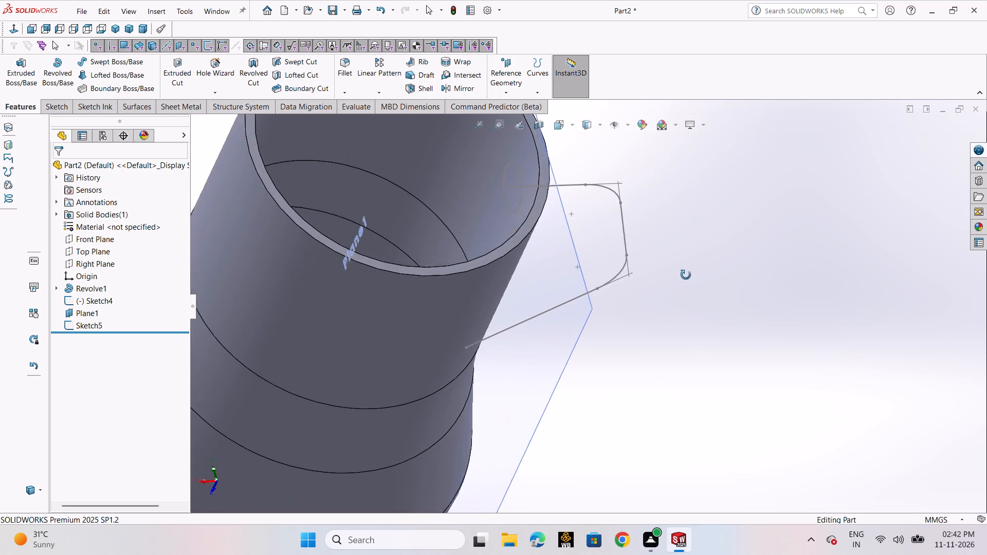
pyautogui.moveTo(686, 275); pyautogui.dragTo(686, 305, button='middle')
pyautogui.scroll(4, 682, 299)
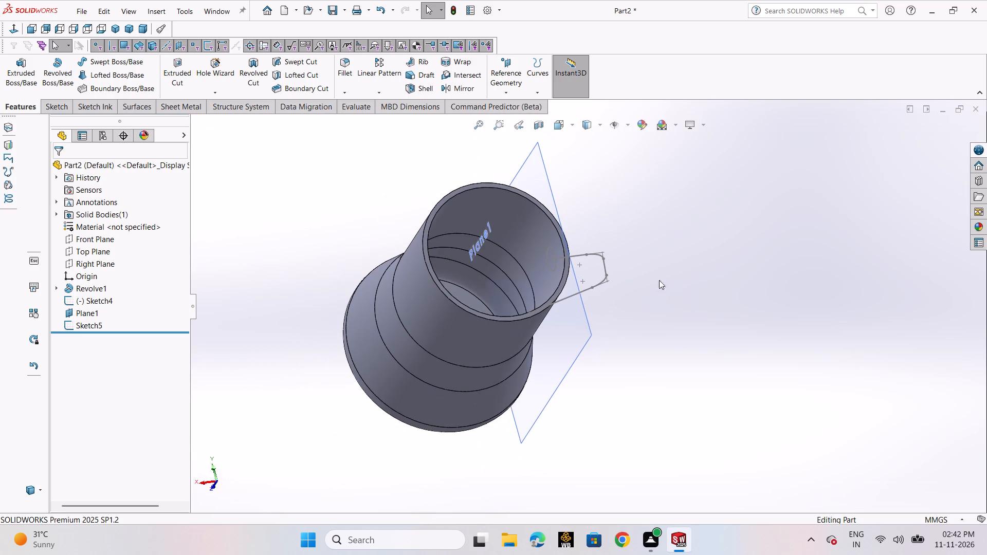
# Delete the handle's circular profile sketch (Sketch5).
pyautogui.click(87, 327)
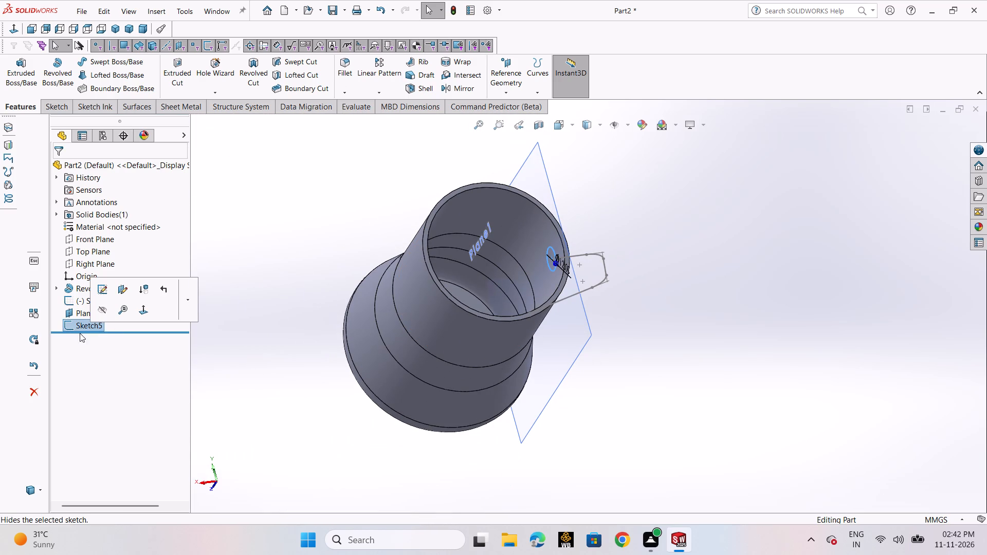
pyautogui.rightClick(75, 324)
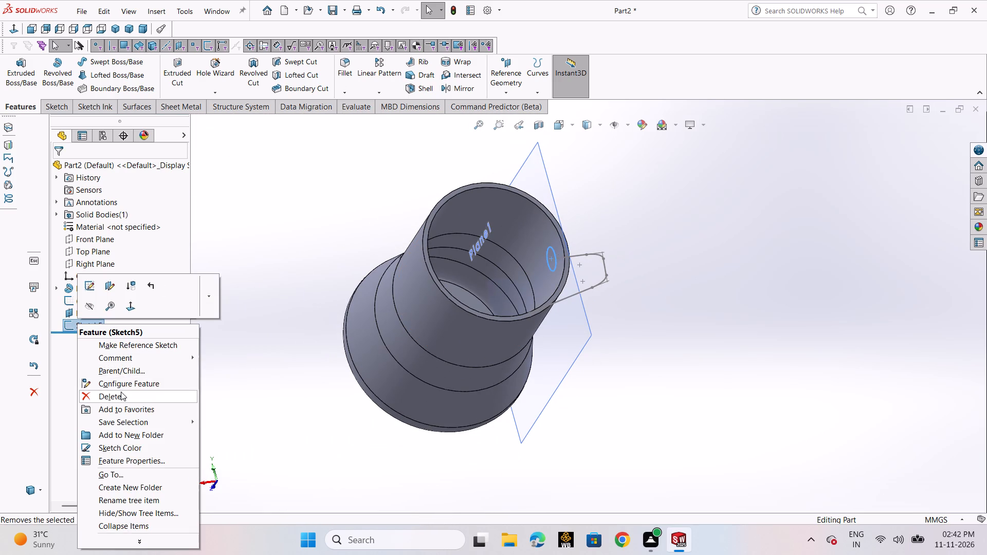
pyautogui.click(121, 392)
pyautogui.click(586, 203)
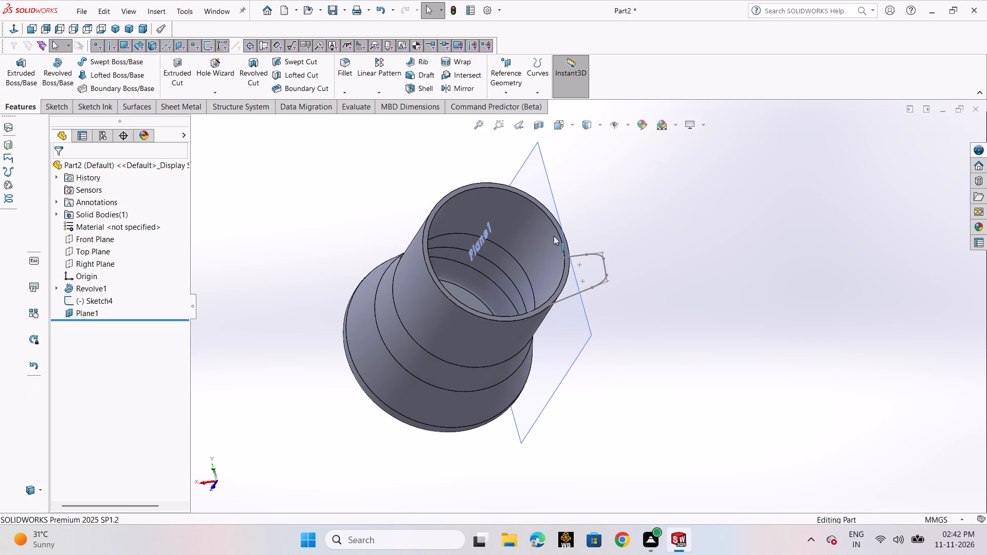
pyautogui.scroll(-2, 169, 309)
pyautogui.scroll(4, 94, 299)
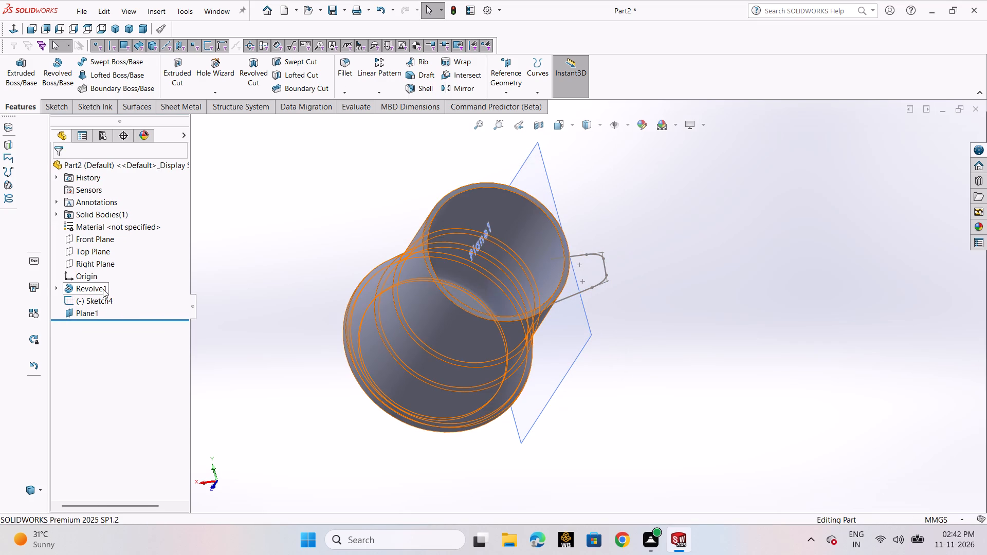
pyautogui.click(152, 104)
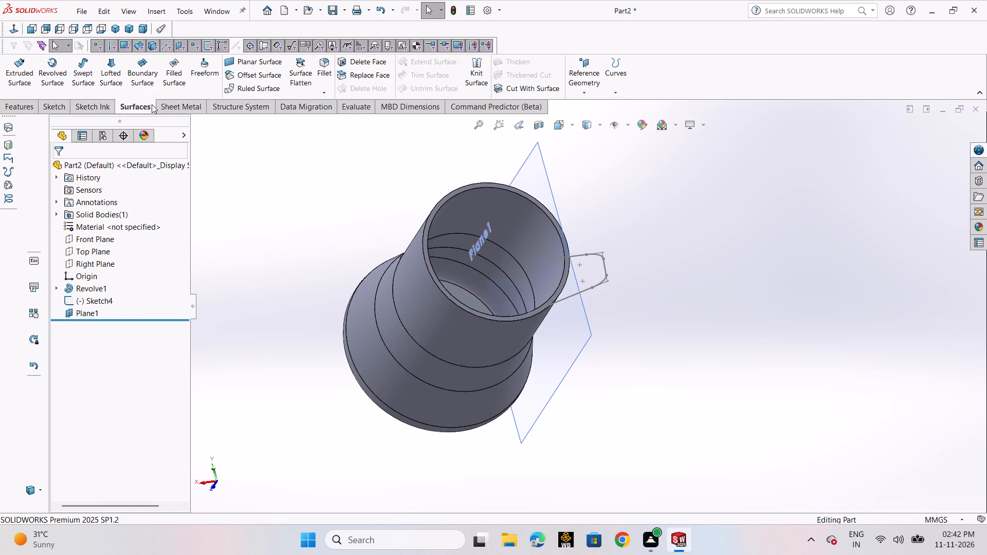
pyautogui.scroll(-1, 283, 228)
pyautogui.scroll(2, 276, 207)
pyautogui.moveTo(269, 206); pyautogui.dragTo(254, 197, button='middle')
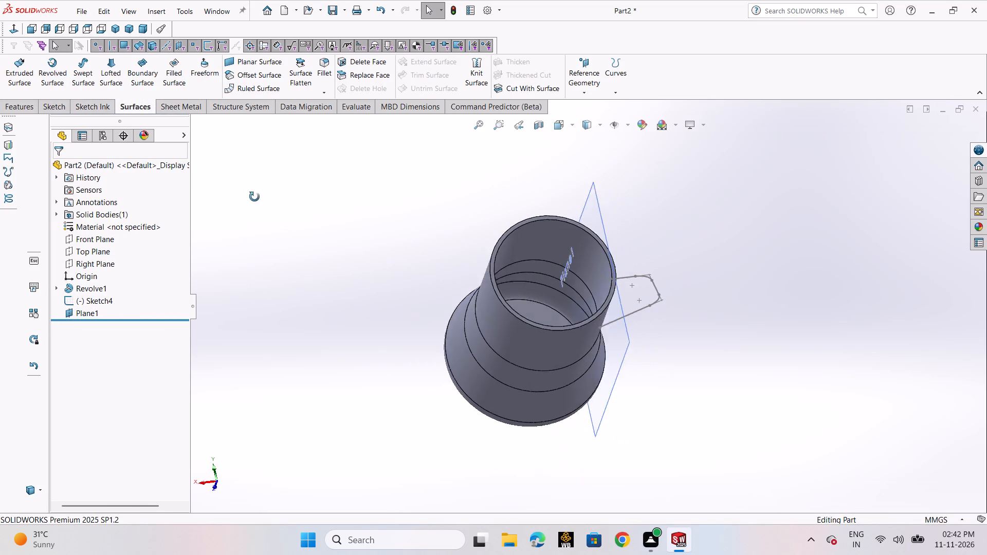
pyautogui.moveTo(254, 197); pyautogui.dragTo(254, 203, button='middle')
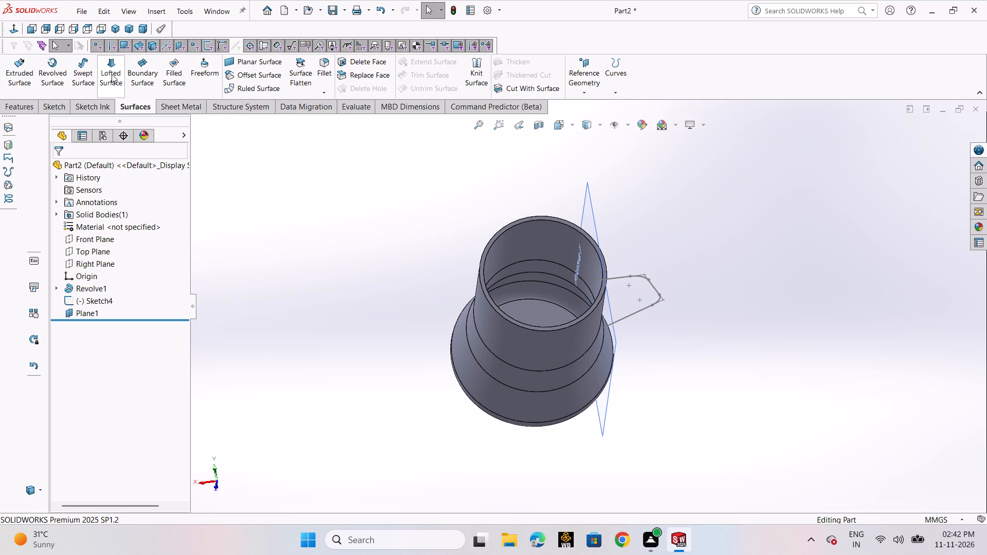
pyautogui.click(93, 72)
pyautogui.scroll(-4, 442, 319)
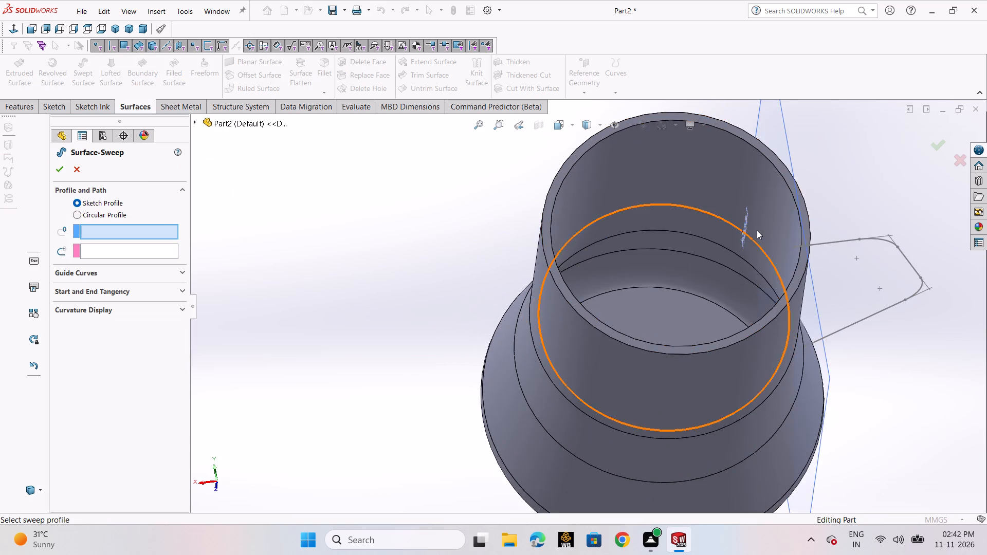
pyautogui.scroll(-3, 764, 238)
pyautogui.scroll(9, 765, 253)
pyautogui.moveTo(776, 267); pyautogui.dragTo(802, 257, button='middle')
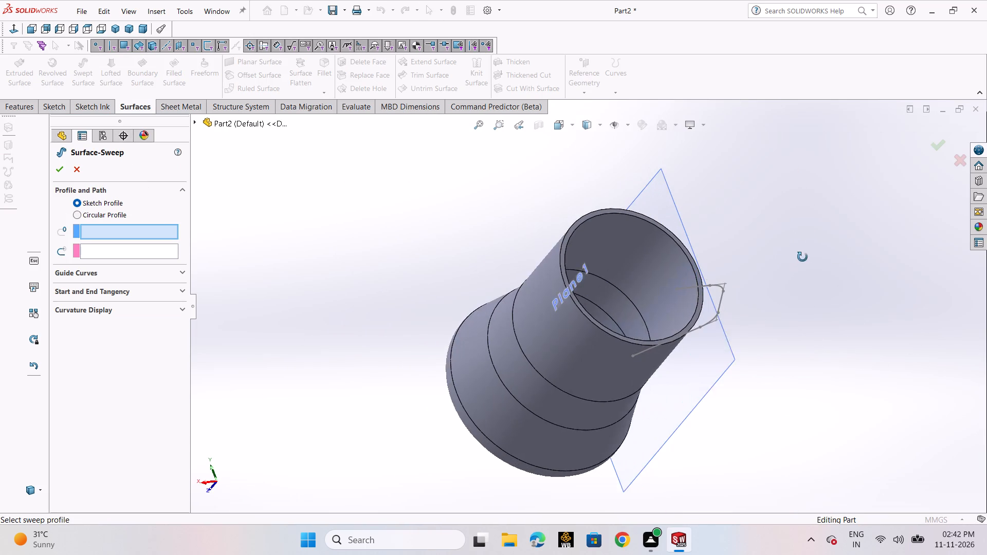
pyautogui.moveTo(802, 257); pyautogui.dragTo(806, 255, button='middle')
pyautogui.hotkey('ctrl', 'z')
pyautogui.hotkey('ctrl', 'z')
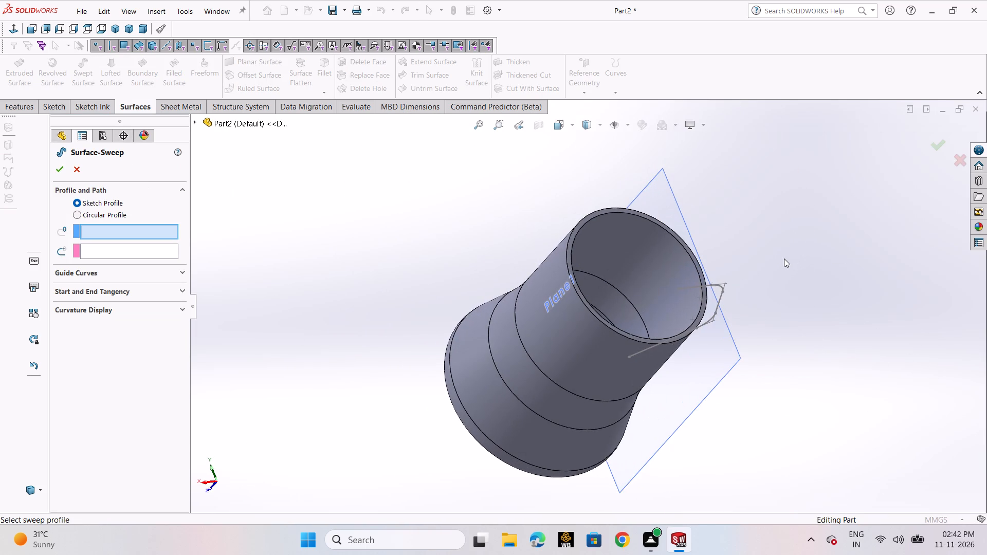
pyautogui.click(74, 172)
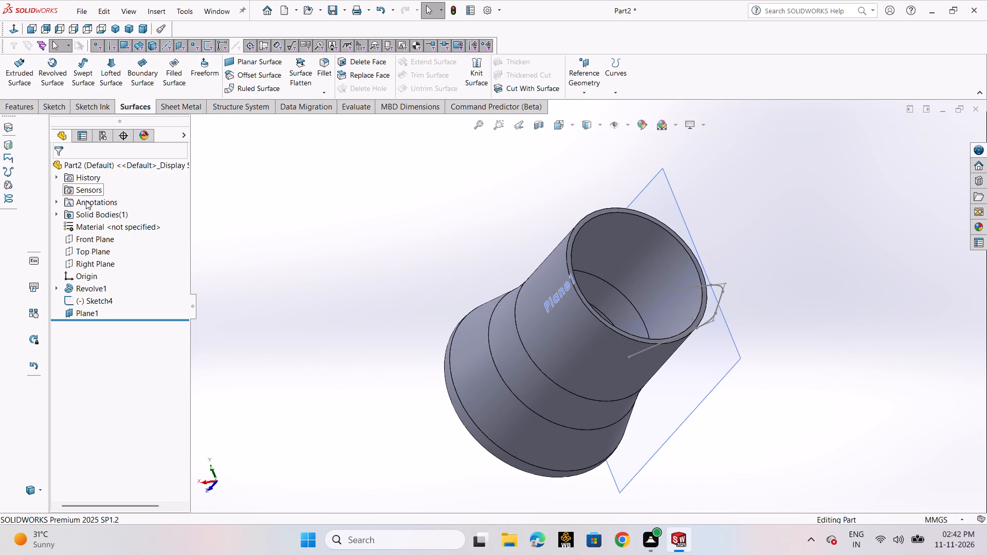
# Undo back through the deletions, both handle fillets and the solid handle sweep to the open handle path sketch (Sketch4).
pyautogui.hotkey('ctrl', 'z')
pyautogui.hotkey('ctrl', 'z')
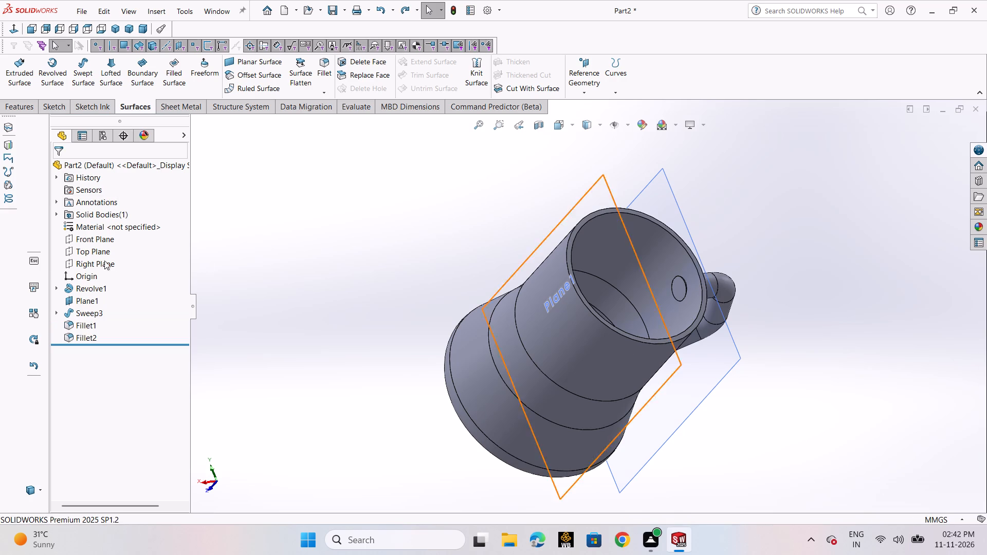
pyautogui.hotkey('ctrl', 'z')
pyautogui.hotkey('ctrl', 'z')
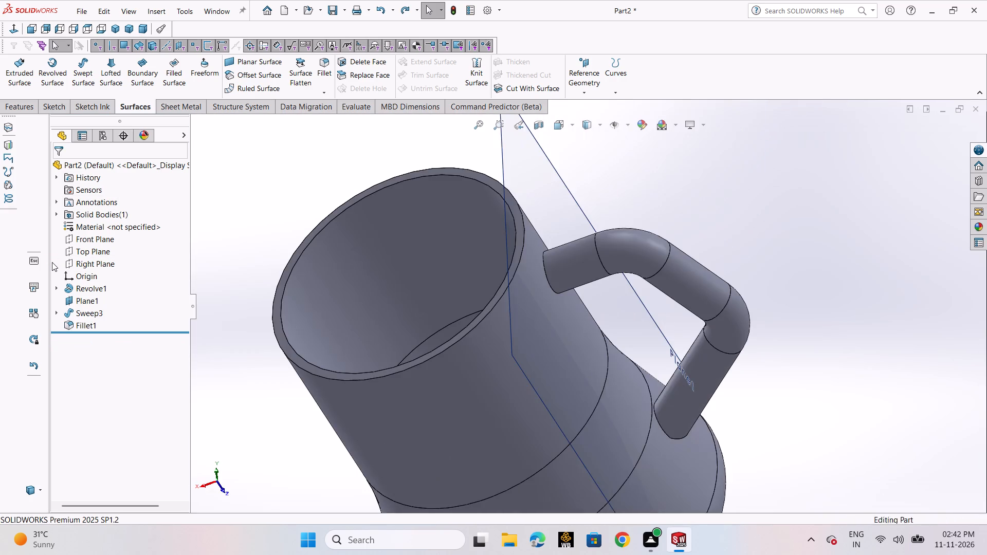
pyautogui.hotkey('ctrl', 'z')
pyautogui.hotkey('ctrl', 'z')
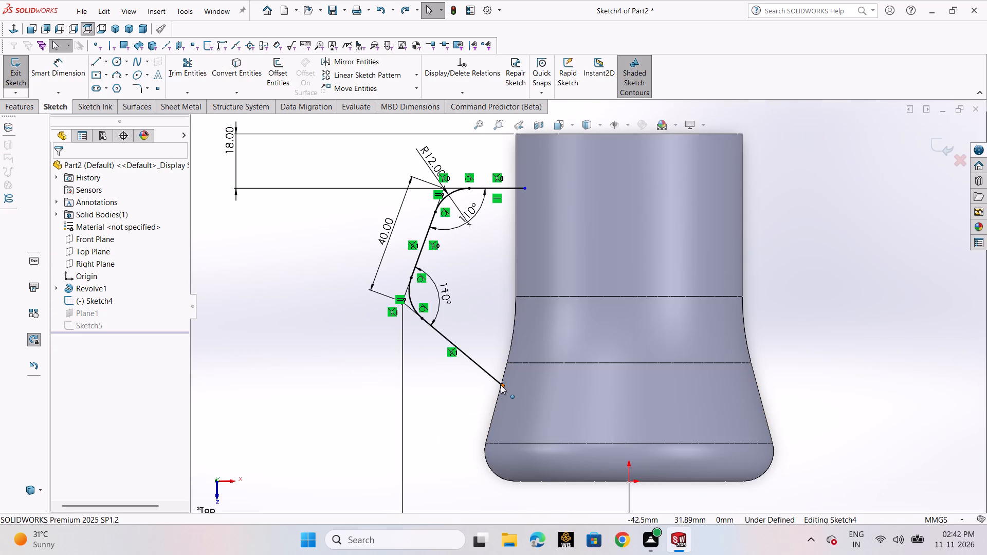
# Extend the handle path's lower free end into the flared vessel wall, to about X -36, Y 26.7 mm, and exit the sketch.
pyautogui.moveTo(501, 385); pyautogui.dragTo(522, 398)
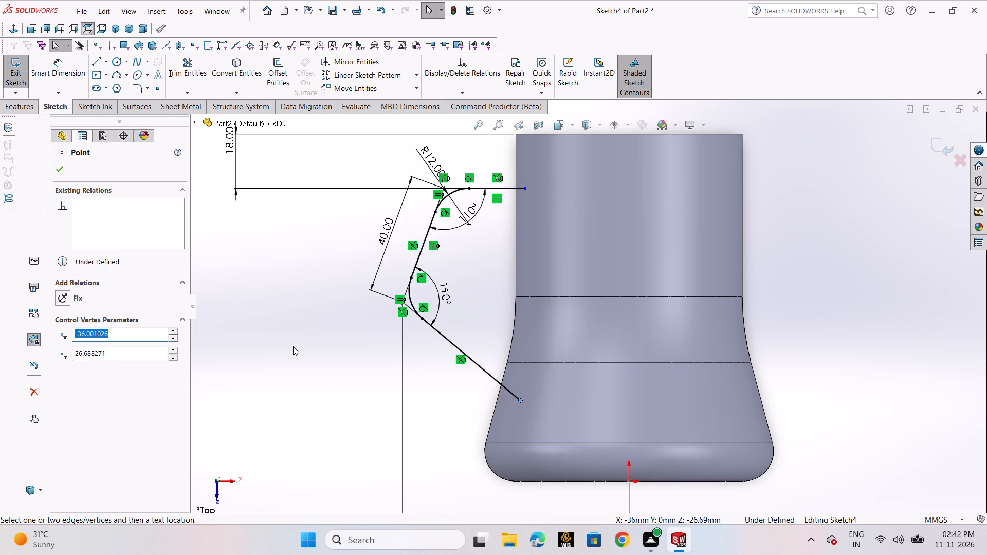
pyautogui.click(293, 346)
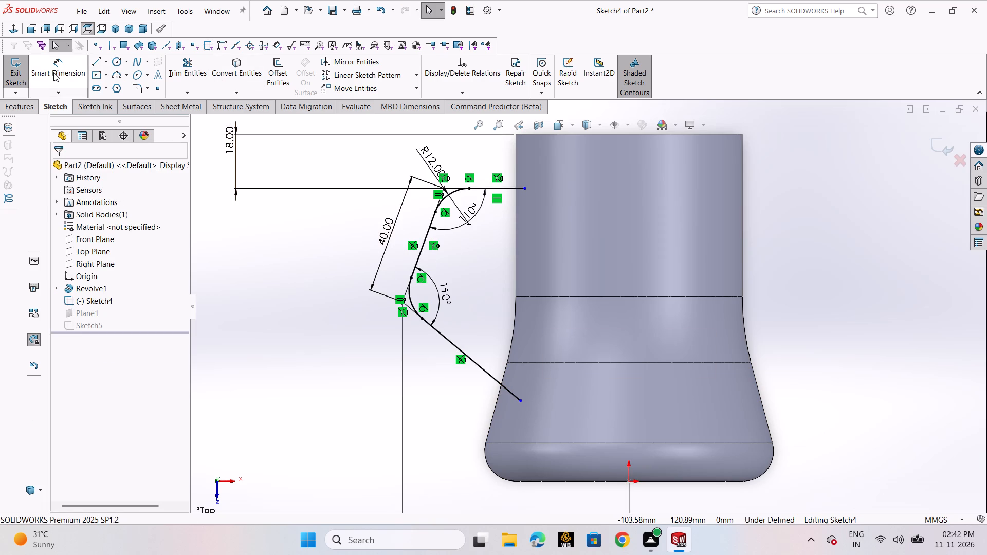
pyautogui.click(14, 65)
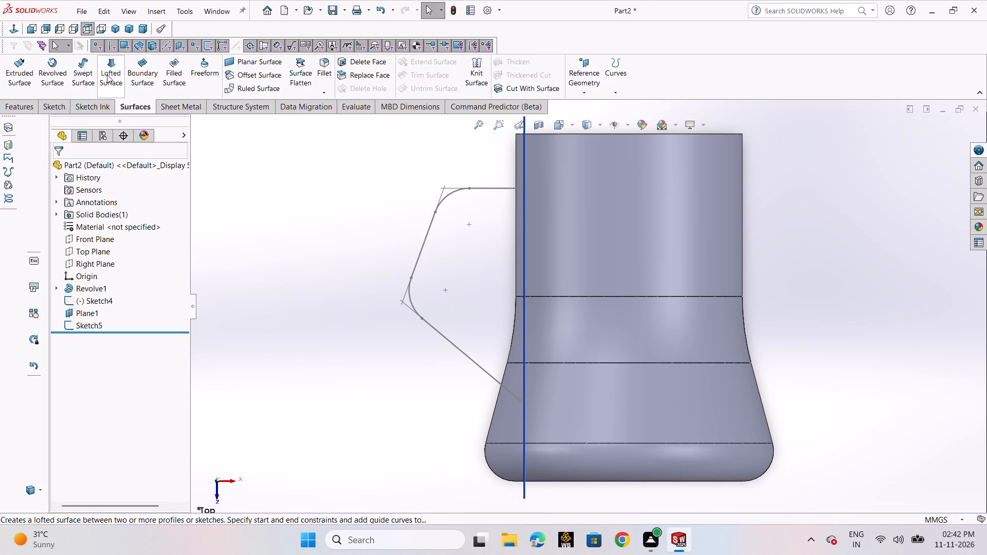
# Create a swept surface for the handle using the circular sketch (Sketch5) as profile and the handle path sketch (Sketch4) as path.
pyautogui.click(88, 73)
pyautogui.click(77, 170)
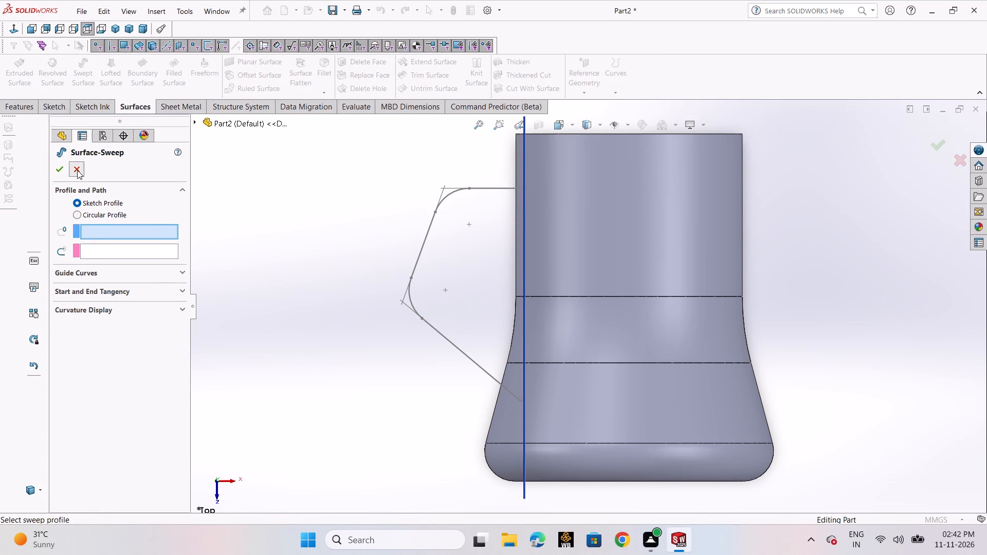
pyautogui.scroll(1, 649, 162)
pyautogui.moveTo(754, 184); pyautogui.dragTo(737, 305, button='middle')
pyautogui.click(86, 73)
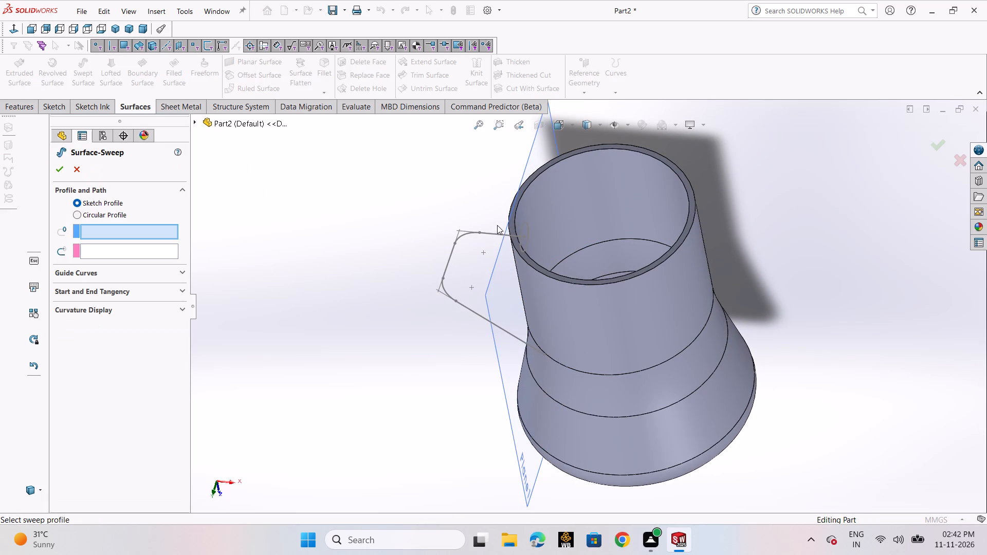
pyautogui.click(523, 225)
pyautogui.click(490, 234)
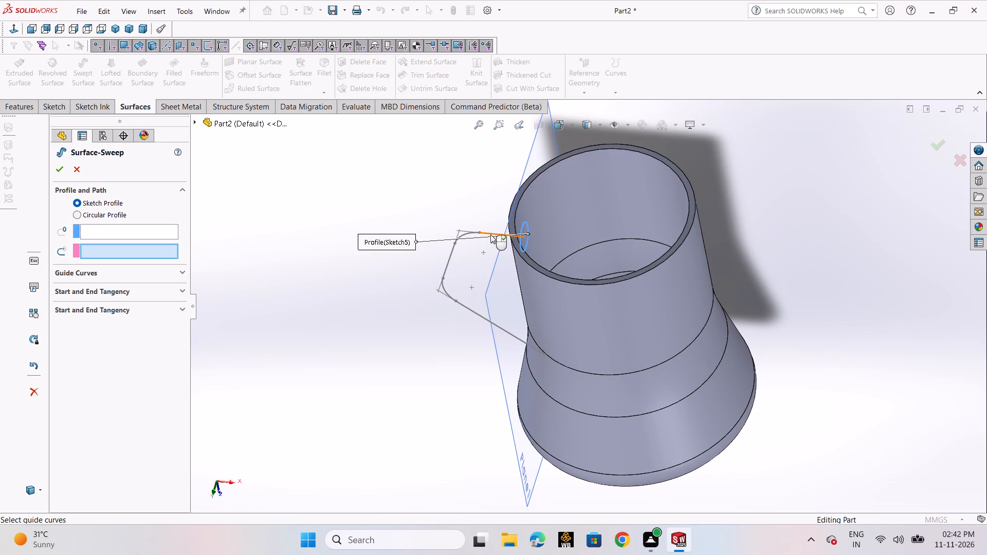
pyautogui.moveTo(326, 290); pyautogui.dragTo(349, 234, button='middle')
pyautogui.click(63, 169)
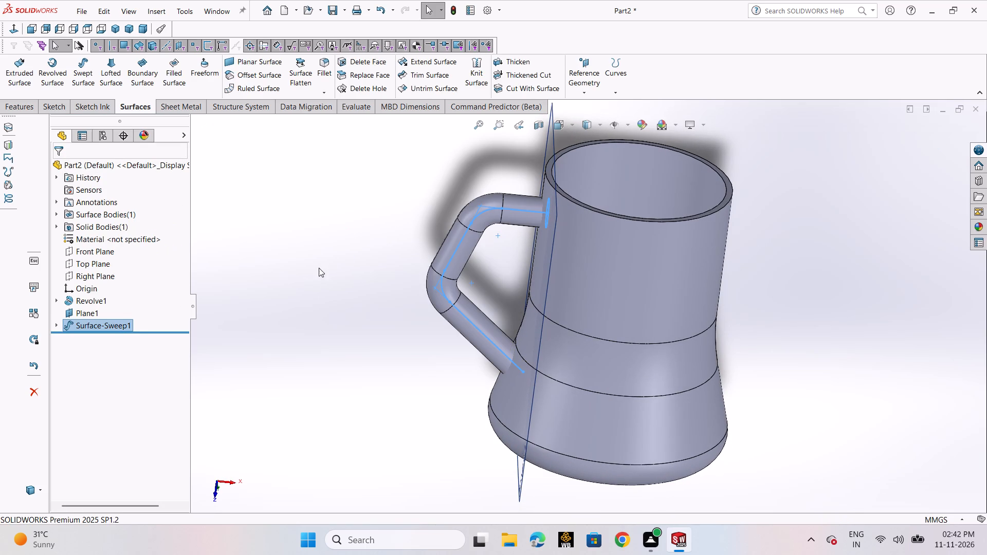
pyautogui.click(329, 268)
# Examine the swept handle surface where it meets the vessel, from inside the mouth and from outside.
pyautogui.scroll(-3, 601, 228)
pyautogui.scroll(5, 571, 226)
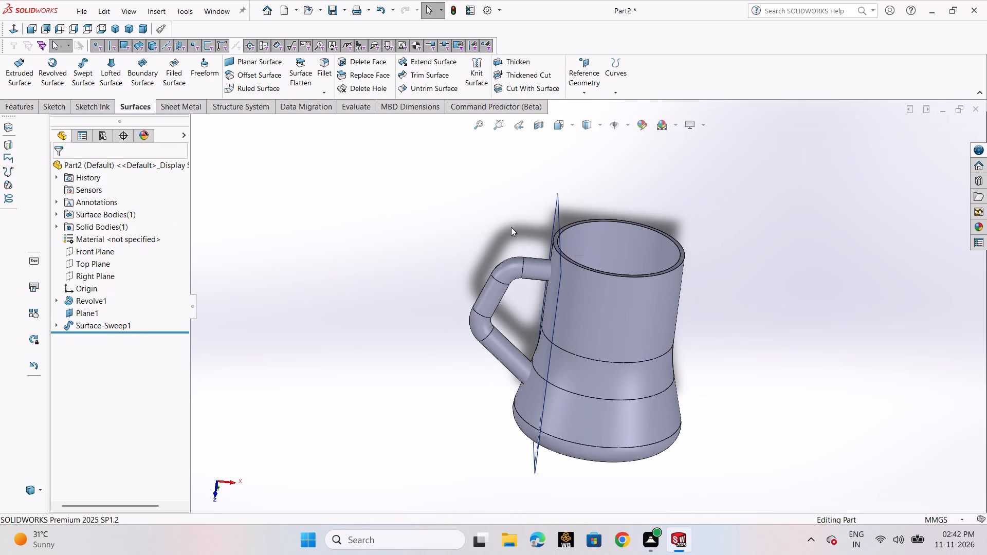
pyautogui.moveTo(511, 227); pyautogui.dragTo(500, 291, button='middle')
pyautogui.scroll(-3, 569, 287)
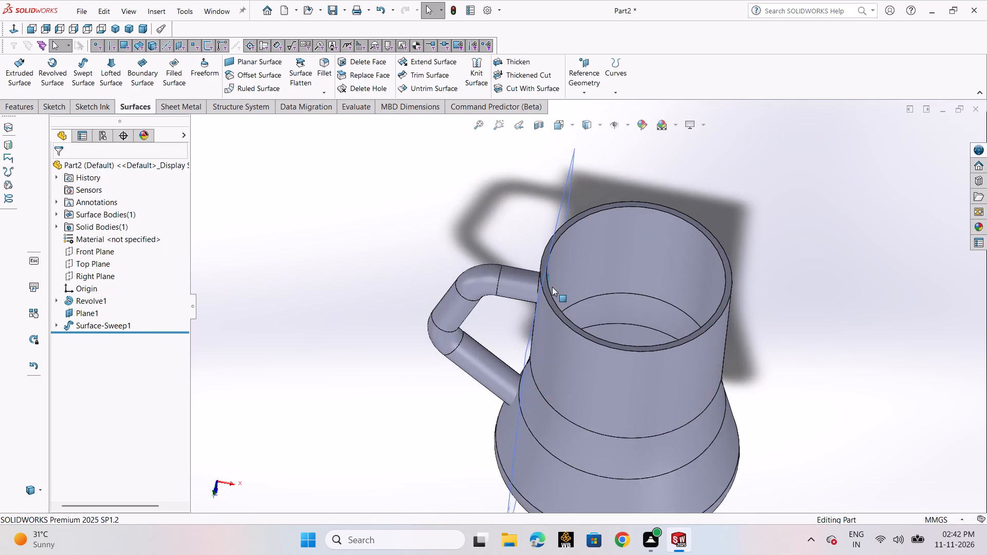
pyautogui.scroll(-3, 553, 286)
pyautogui.moveTo(594, 277); pyautogui.dragTo(521, 246, button='middle')
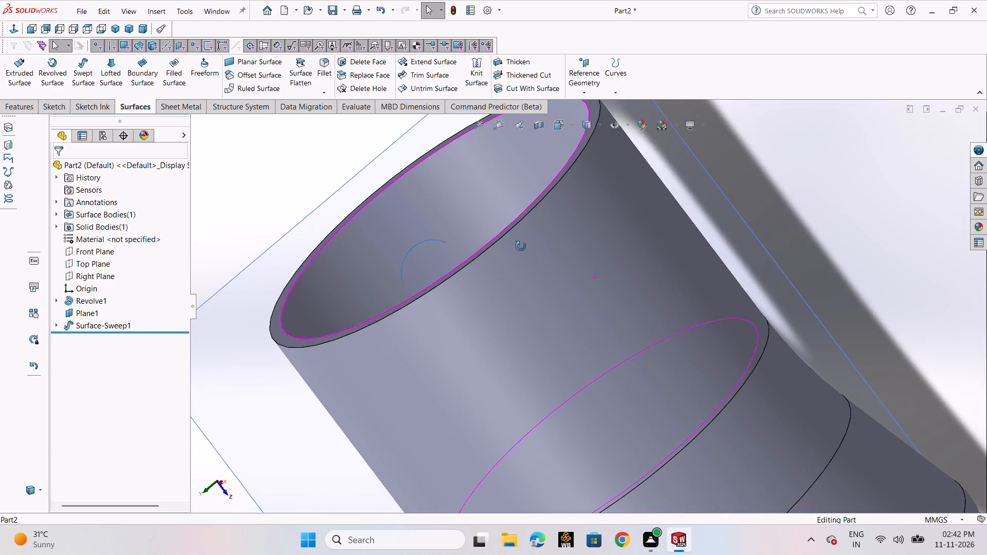
pyautogui.moveTo(521, 246); pyautogui.dragTo(599, 289, button='middle')
pyautogui.scroll(5, 600, 291)
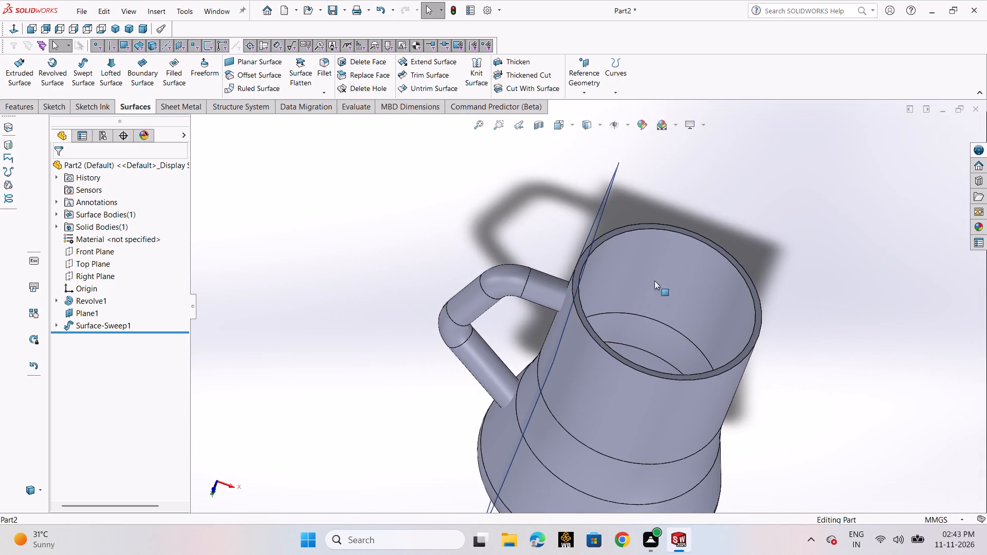
pyautogui.scroll(2, 717, 276)
pyautogui.moveTo(742, 271); pyautogui.dragTo(707, 278, button='middle')
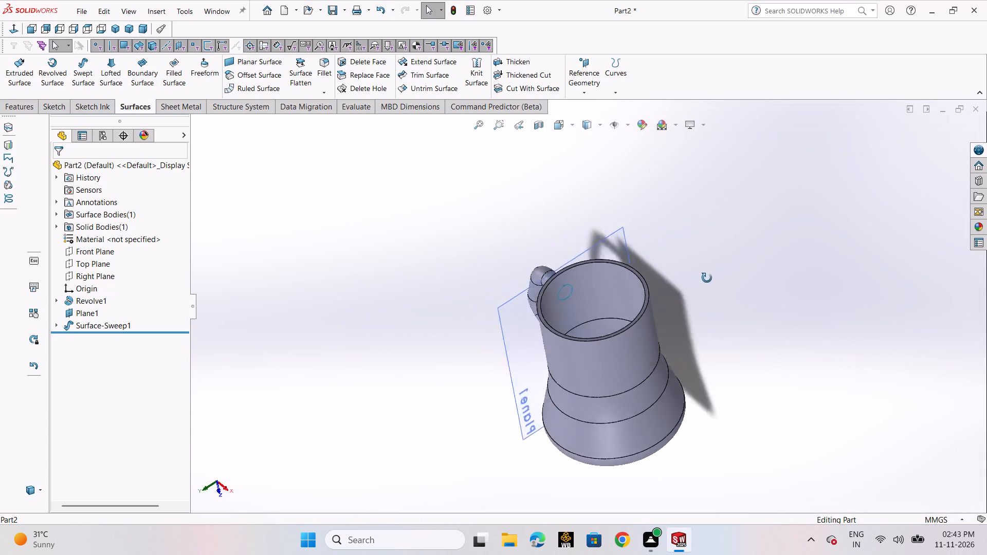
pyautogui.moveTo(707, 278); pyautogui.dragTo(774, 228, button='middle')
pyautogui.scroll(-2, 592, 293)
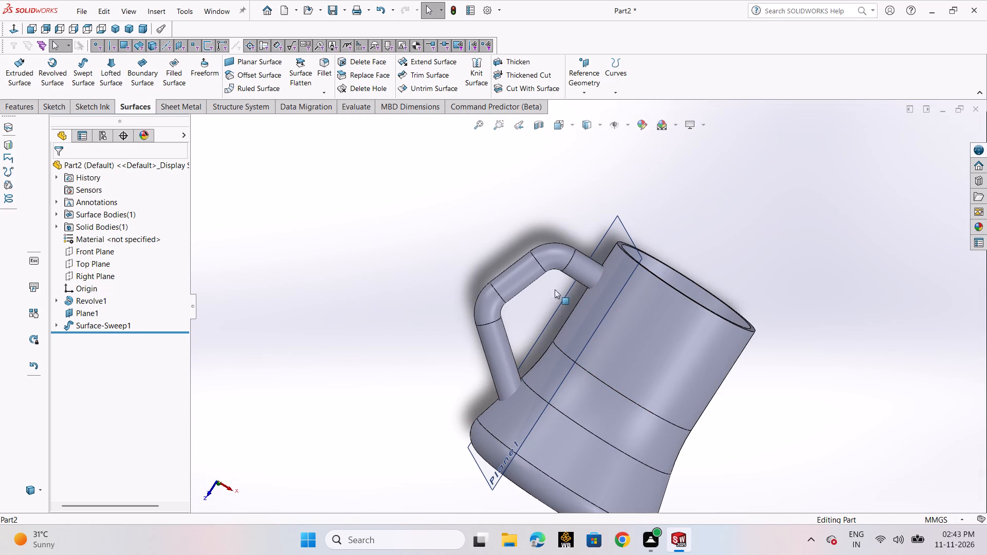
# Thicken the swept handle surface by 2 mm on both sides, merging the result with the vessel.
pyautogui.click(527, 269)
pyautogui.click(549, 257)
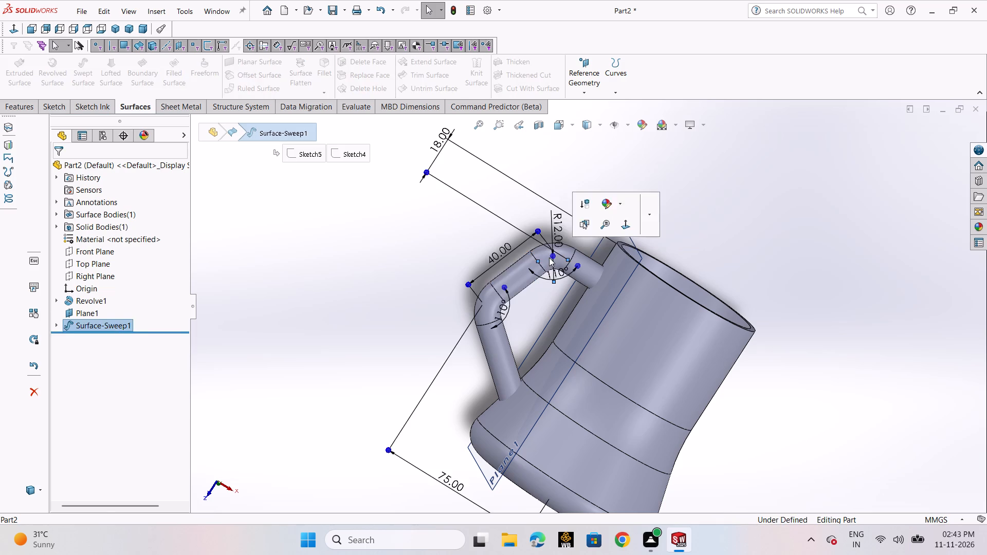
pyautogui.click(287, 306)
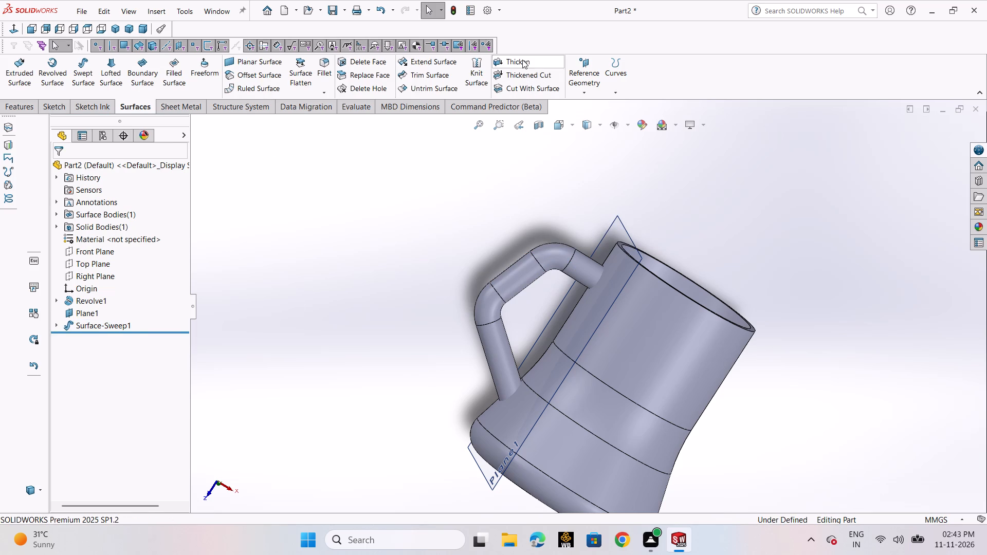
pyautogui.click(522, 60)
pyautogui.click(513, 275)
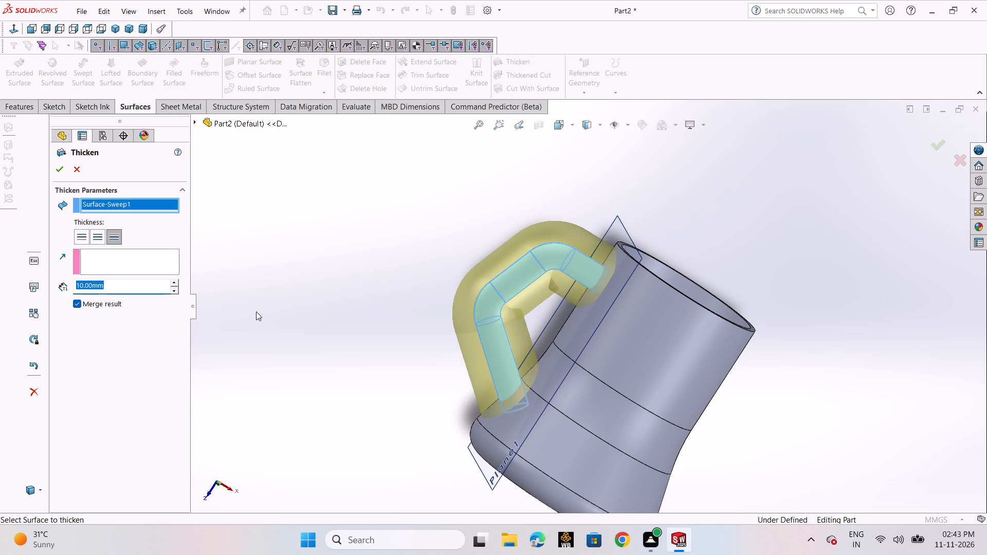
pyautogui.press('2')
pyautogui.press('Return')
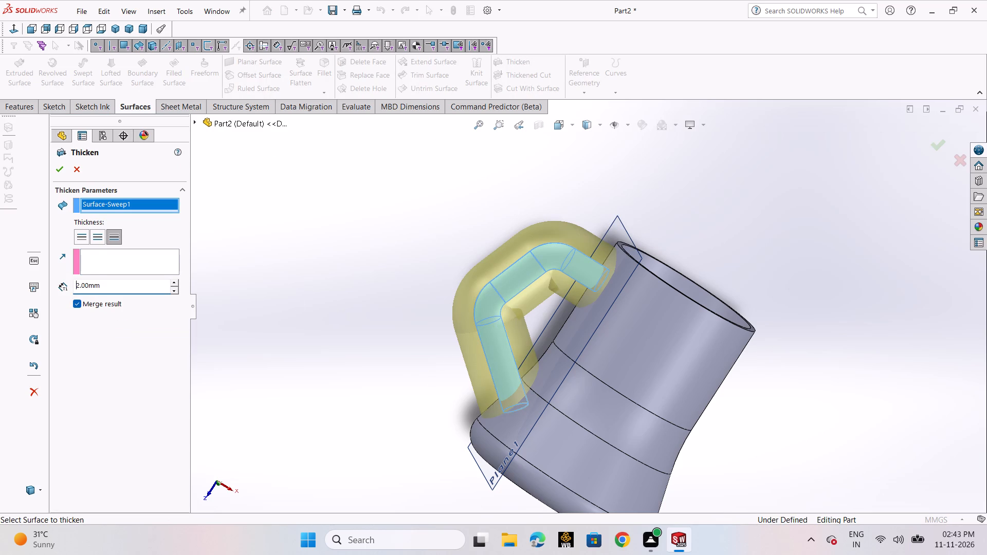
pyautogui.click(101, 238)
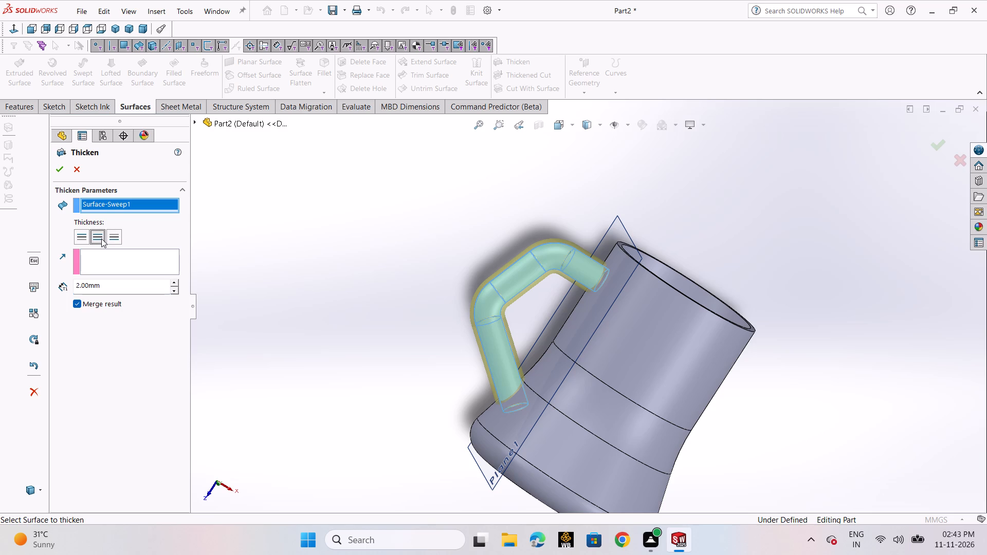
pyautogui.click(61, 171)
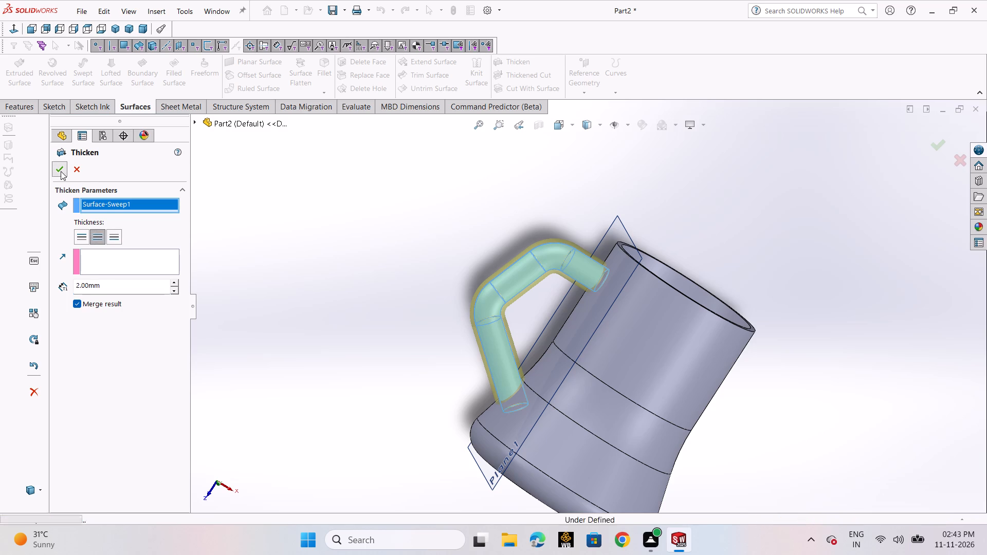
# Examine the thickened handle's two ends inside the vessel mouth and where they meet the wall.
pyautogui.scroll(2, 649, 292)
pyautogui.moveTo(683, 268); pyautogui.dragTo(612, 276, button='middle')
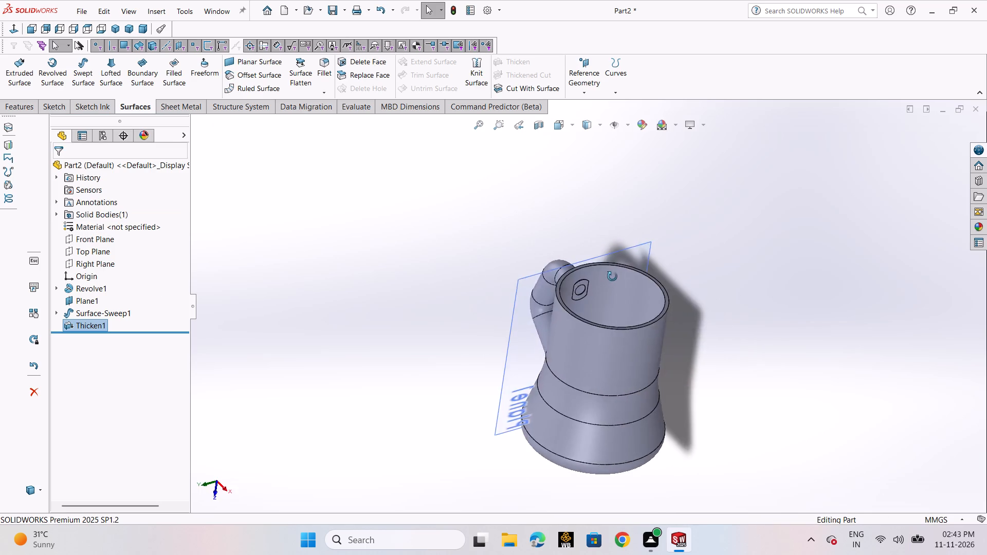
pyautogui.moveTo(612, 276); pyautogui.dragTo(594, 313, button='middle')
pyautogui.scroll(-2, 591, 313)
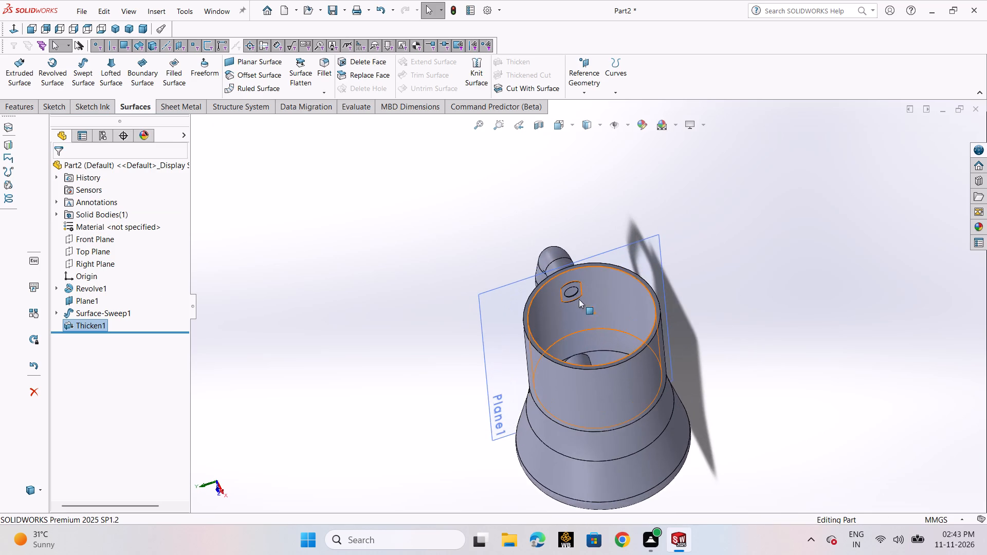
pyautogui.scroll(-4, 575, 290)
pyautogui.moveTo(604, 321); pyautogui.dragTo(574, 264, button='middle')
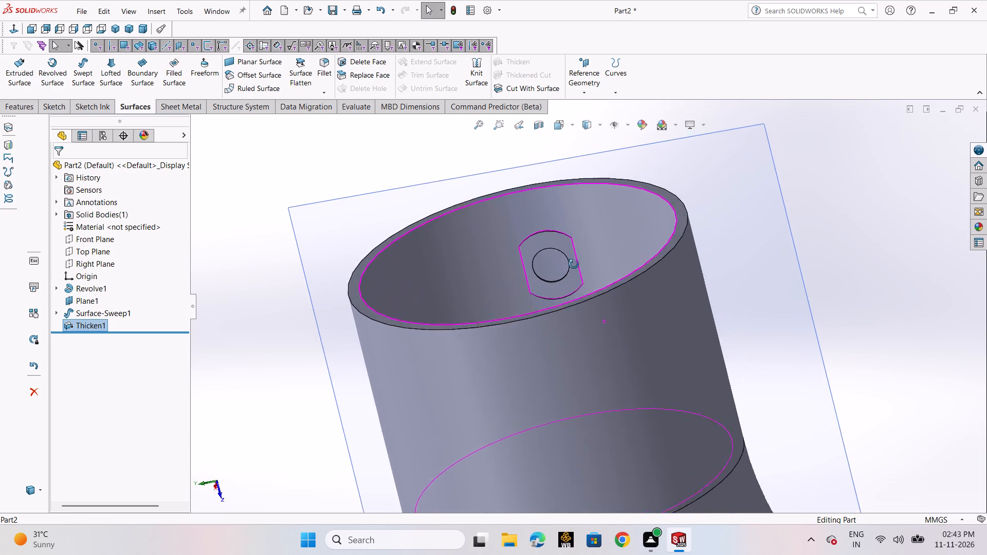
pyautogui.moveTo(574, 264); pyautogui.dragTo(592, 379, button='middle')
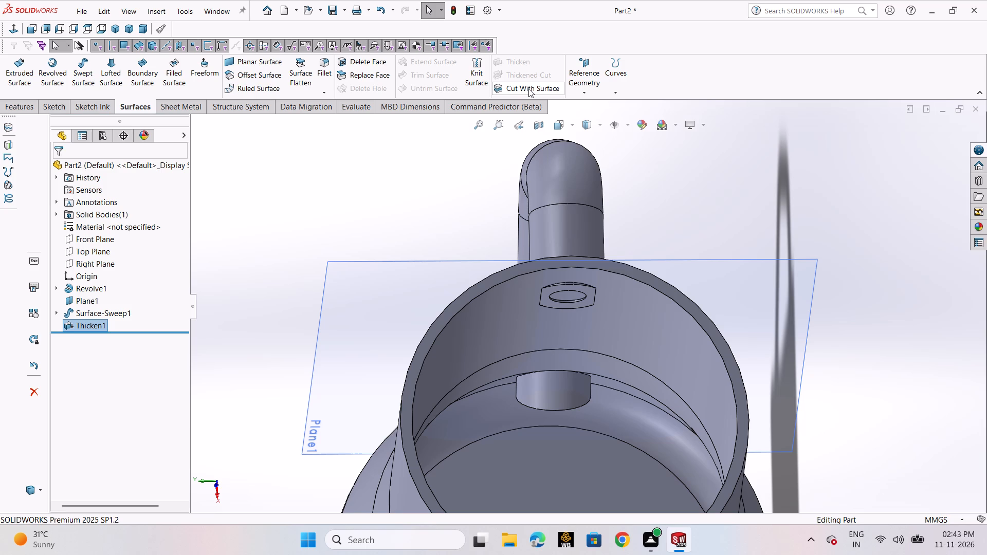
pyautogui.click(543, 391)
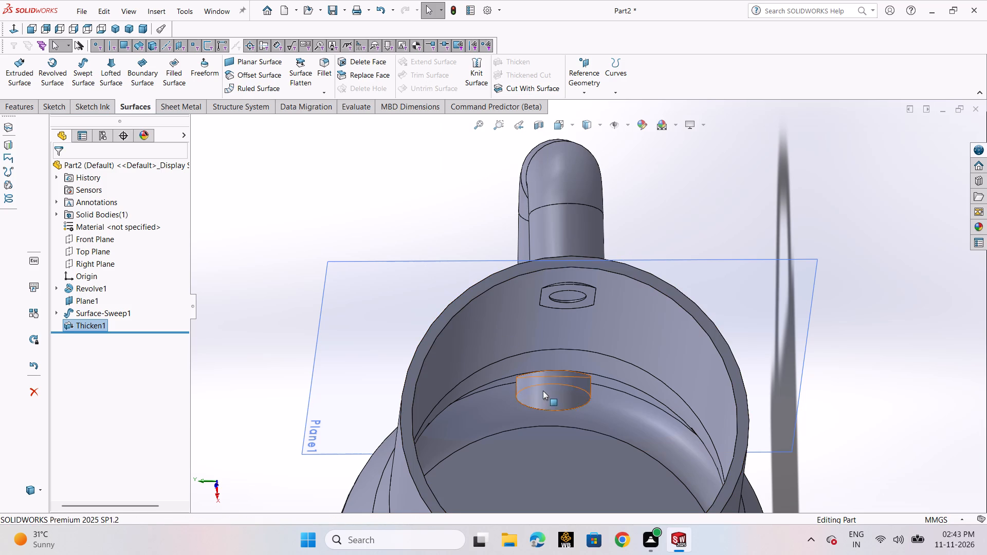
pyautogui.click(412, 230)
pyautogui.scroll(2, 495, 254)
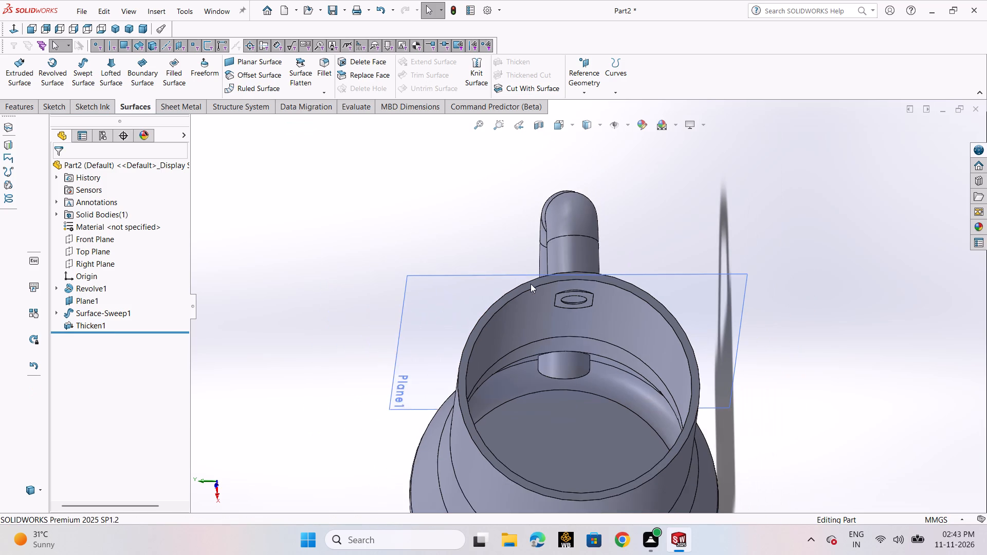
pyautogui.scroll(1, 533, 284)
pyautogui.moveTo(805, 328); pyautogui.dragTo(829, 293, button='middle')
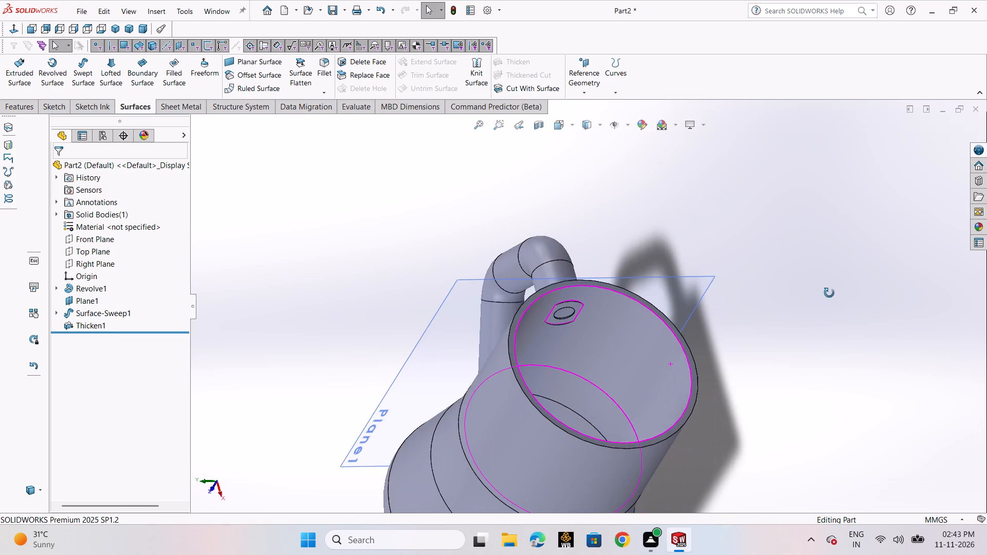
pyautogui.moveTo(829, 293); pyautogui.dragTo(809, 304, button='middle')
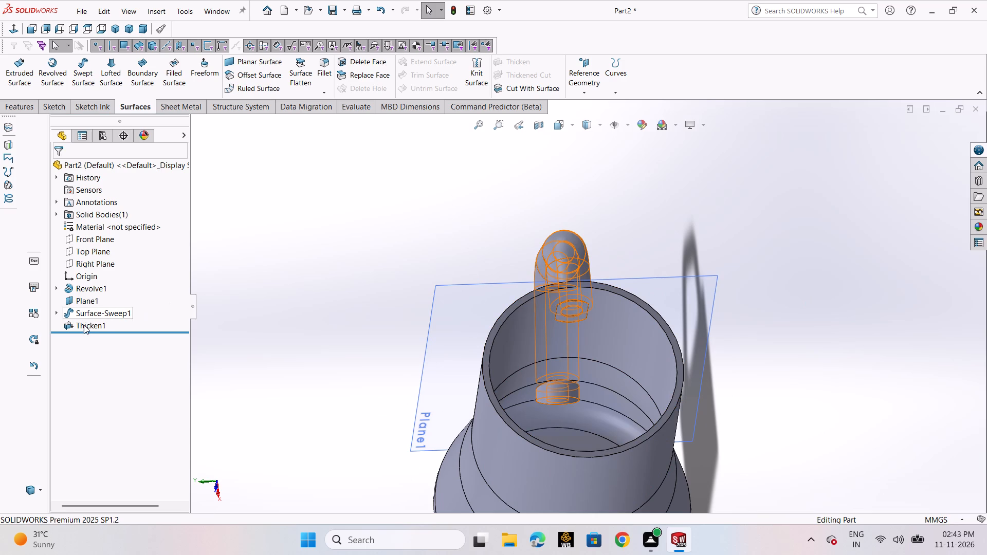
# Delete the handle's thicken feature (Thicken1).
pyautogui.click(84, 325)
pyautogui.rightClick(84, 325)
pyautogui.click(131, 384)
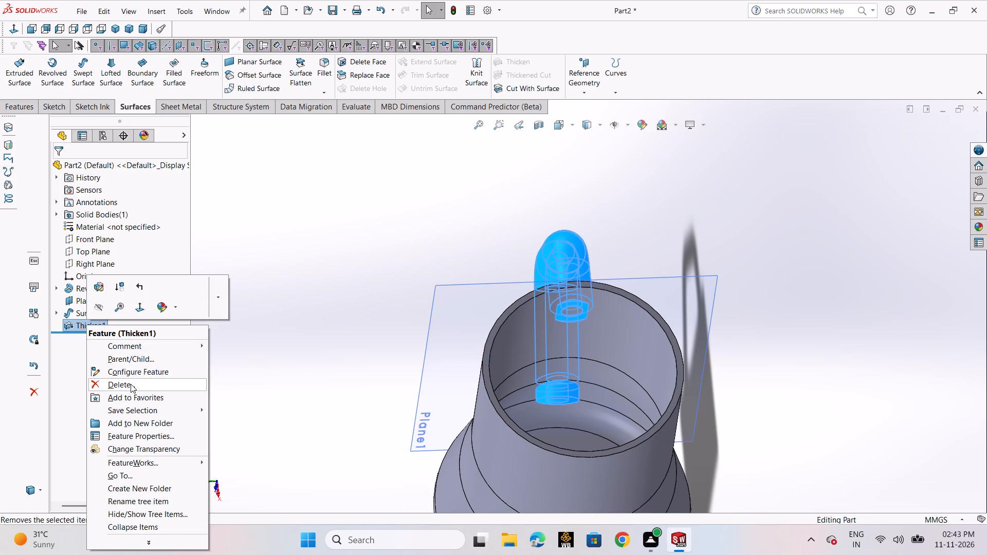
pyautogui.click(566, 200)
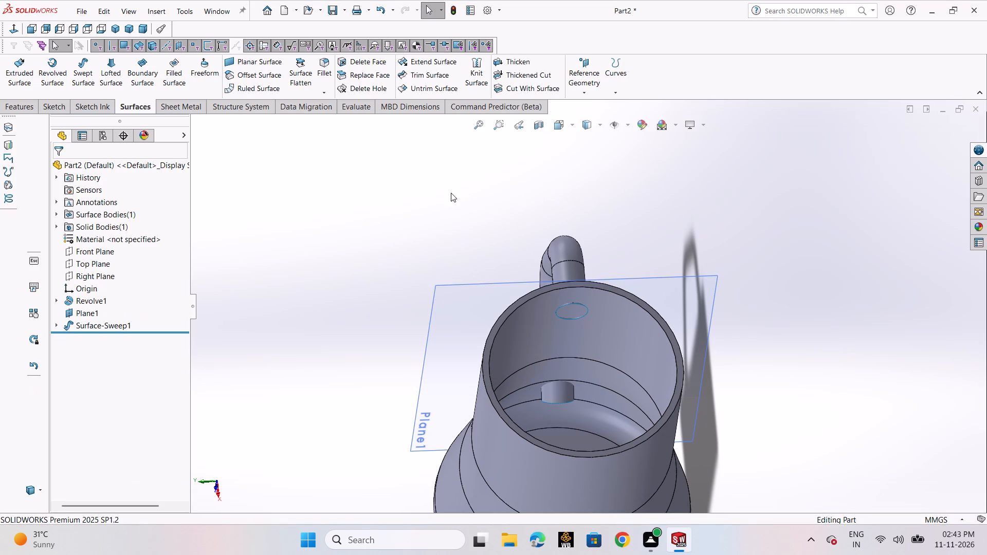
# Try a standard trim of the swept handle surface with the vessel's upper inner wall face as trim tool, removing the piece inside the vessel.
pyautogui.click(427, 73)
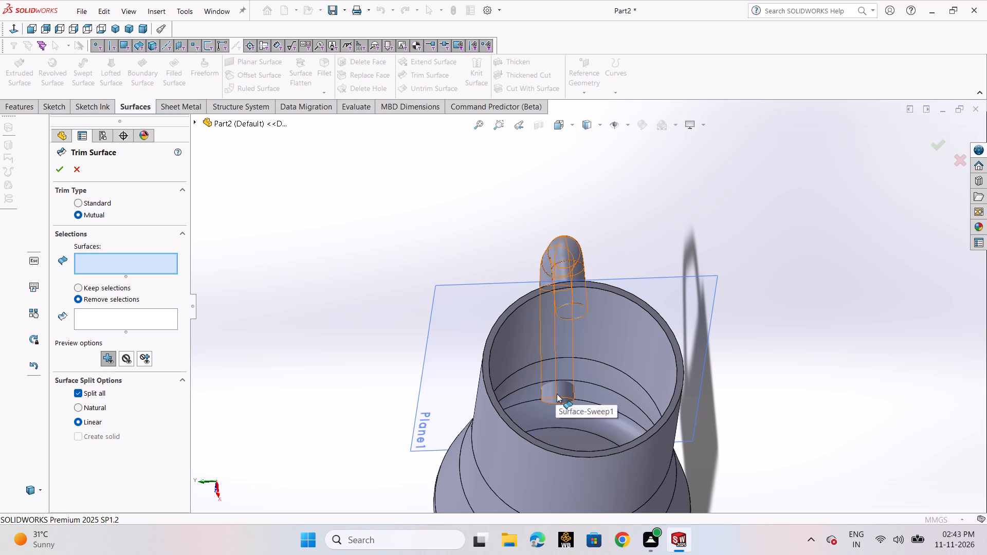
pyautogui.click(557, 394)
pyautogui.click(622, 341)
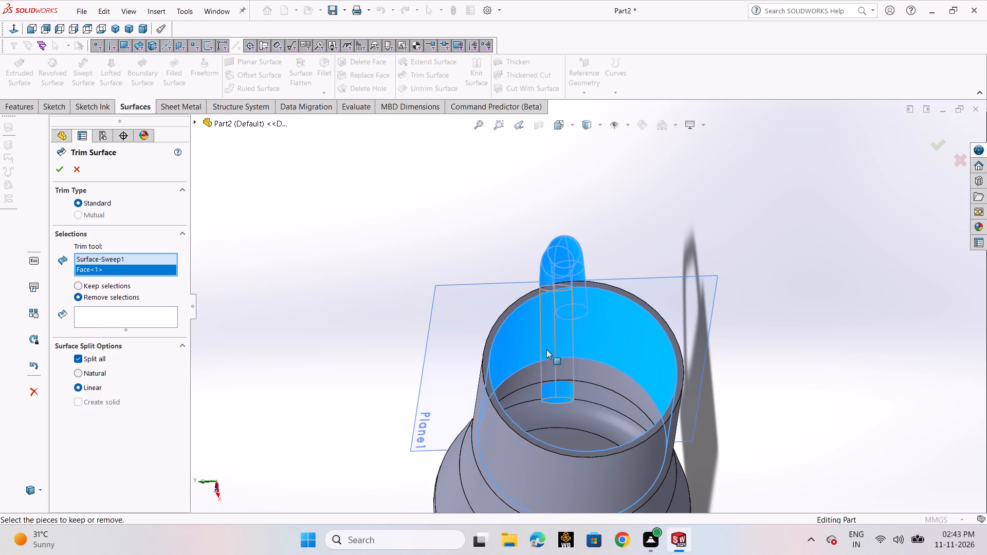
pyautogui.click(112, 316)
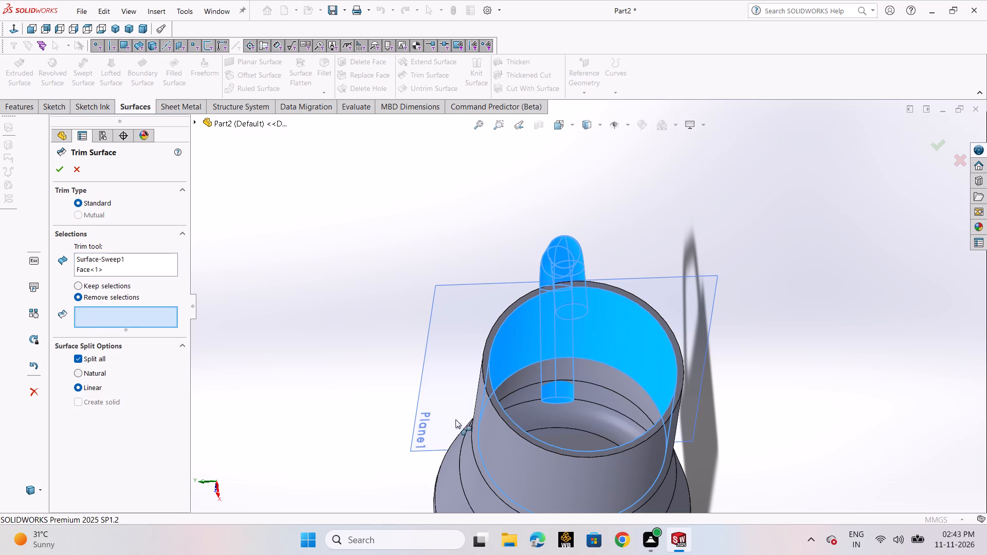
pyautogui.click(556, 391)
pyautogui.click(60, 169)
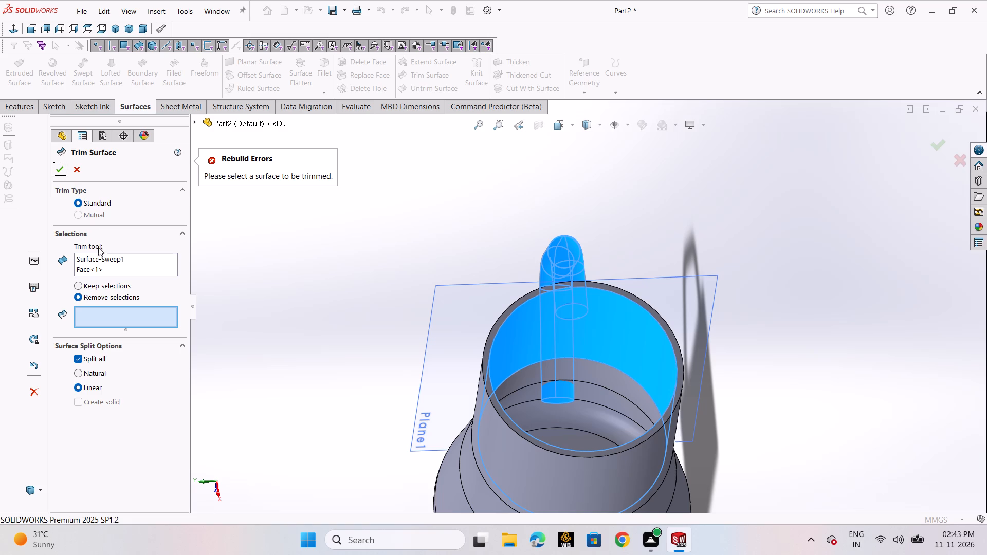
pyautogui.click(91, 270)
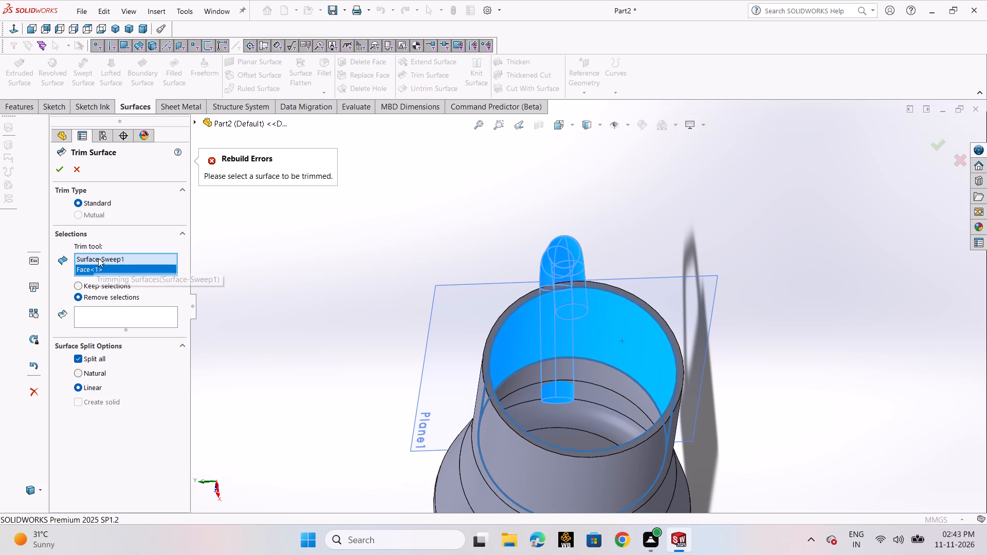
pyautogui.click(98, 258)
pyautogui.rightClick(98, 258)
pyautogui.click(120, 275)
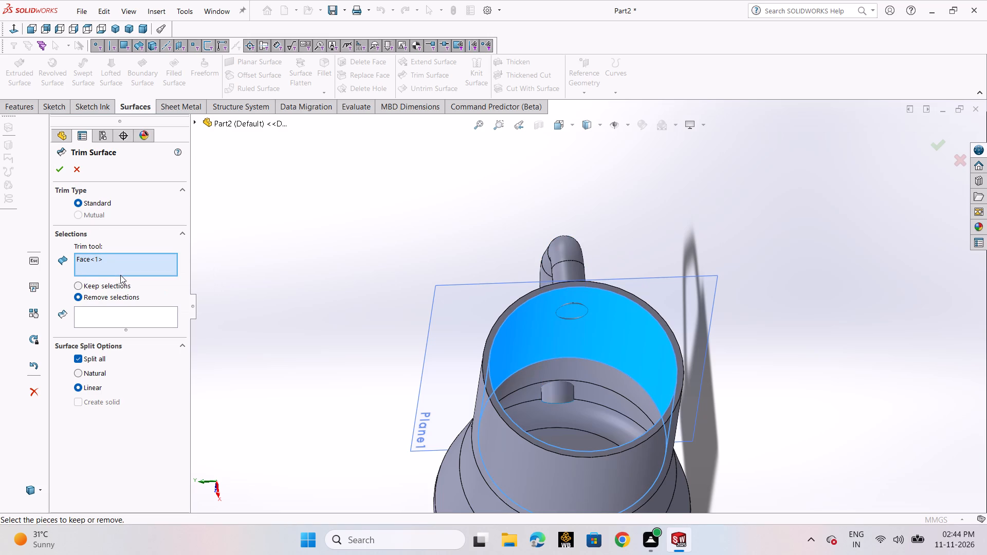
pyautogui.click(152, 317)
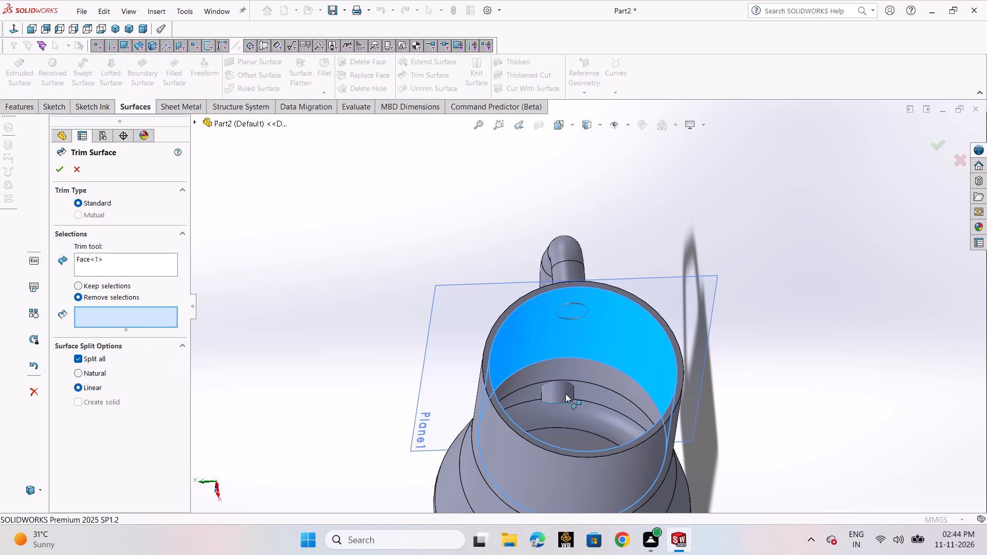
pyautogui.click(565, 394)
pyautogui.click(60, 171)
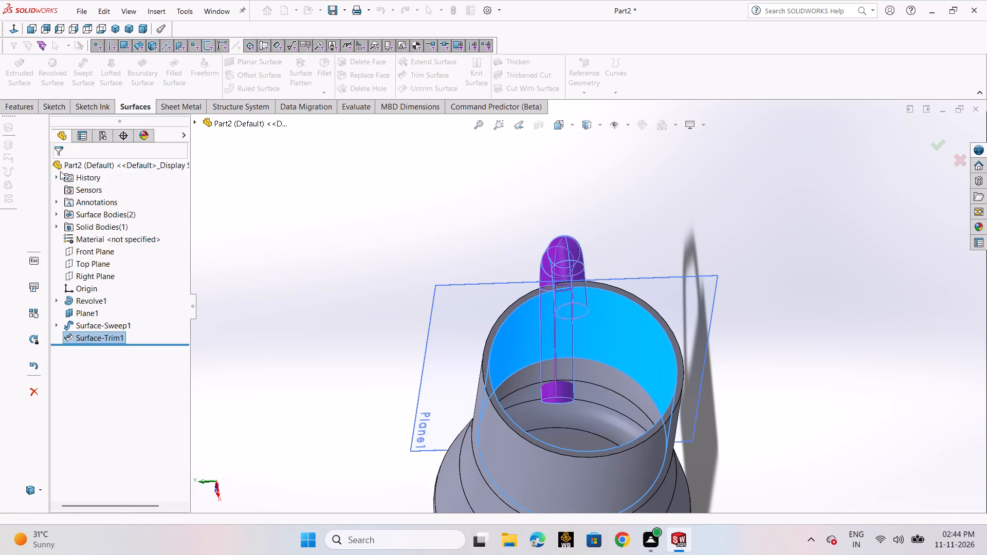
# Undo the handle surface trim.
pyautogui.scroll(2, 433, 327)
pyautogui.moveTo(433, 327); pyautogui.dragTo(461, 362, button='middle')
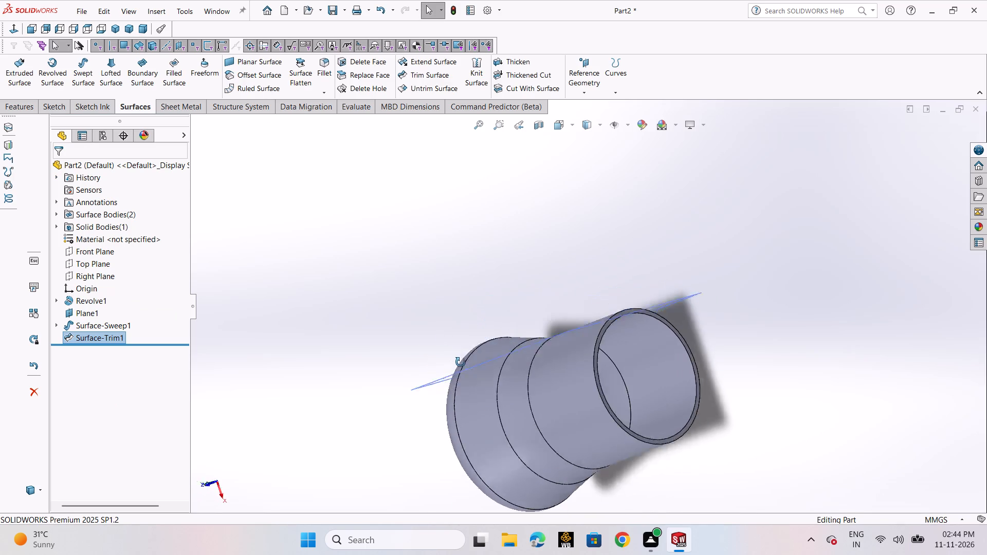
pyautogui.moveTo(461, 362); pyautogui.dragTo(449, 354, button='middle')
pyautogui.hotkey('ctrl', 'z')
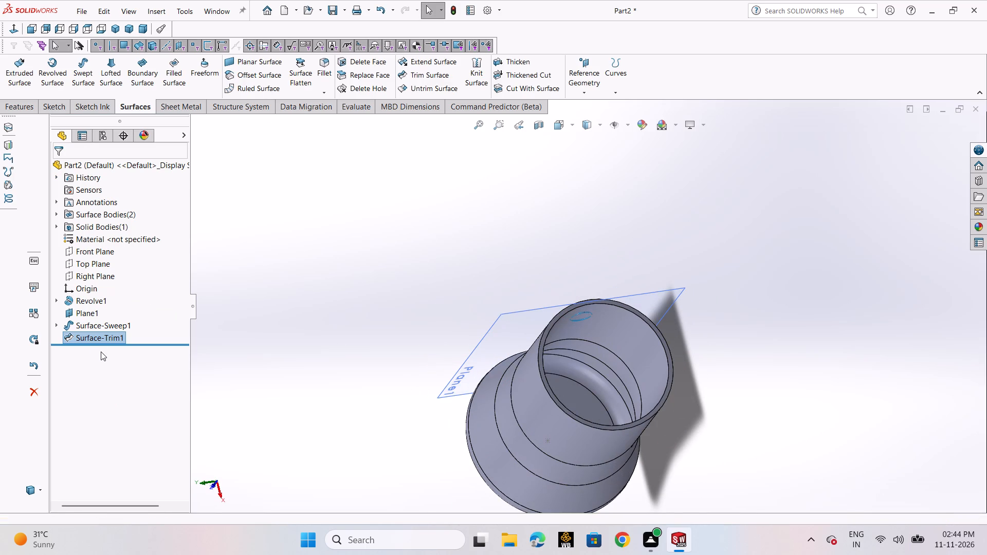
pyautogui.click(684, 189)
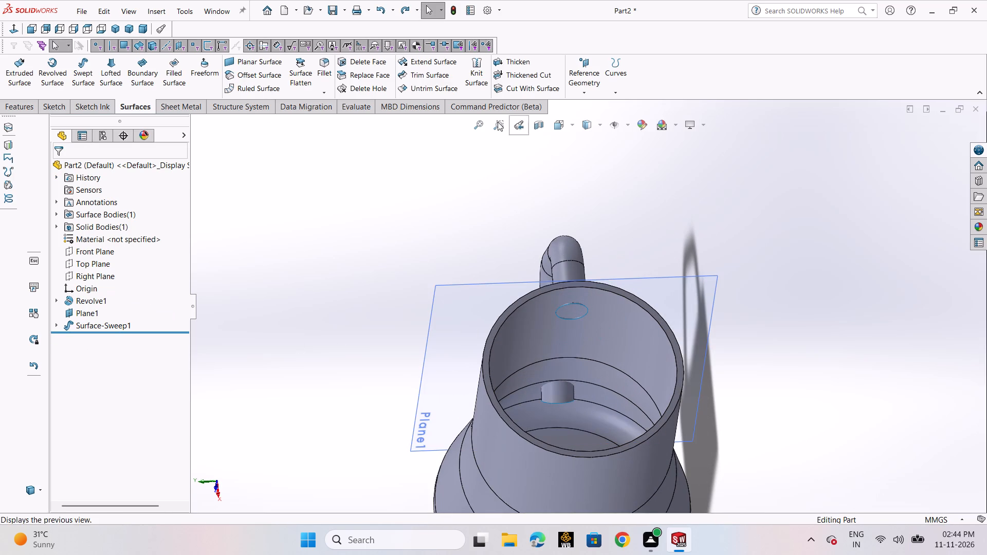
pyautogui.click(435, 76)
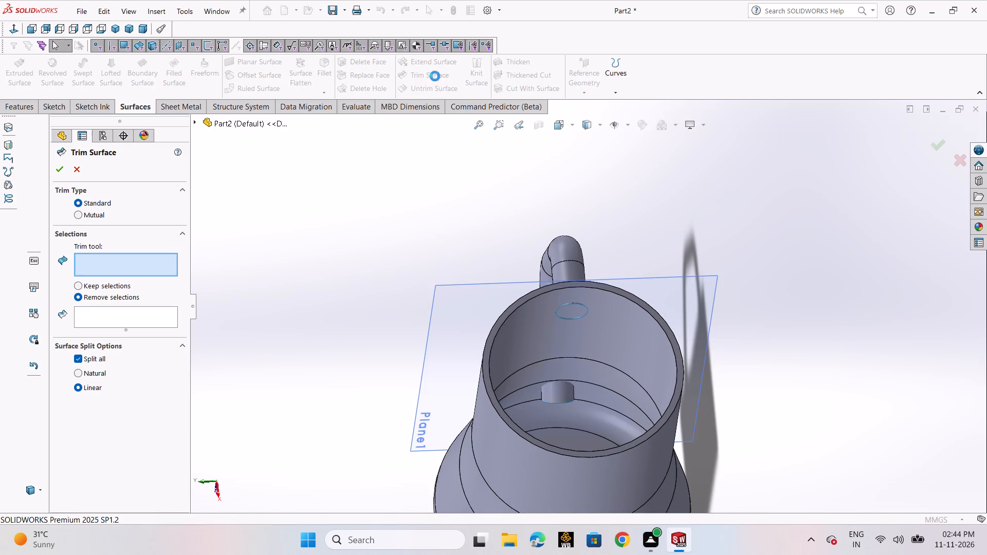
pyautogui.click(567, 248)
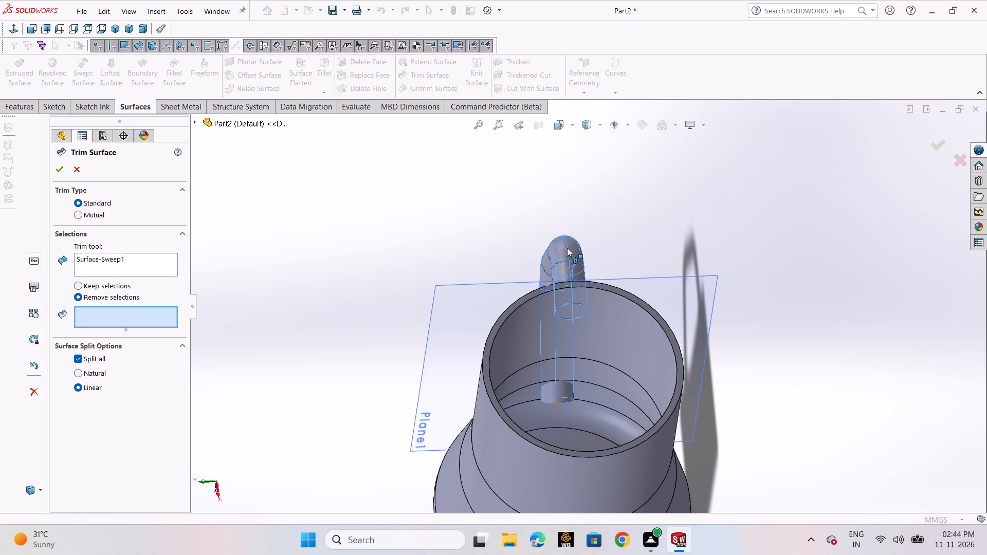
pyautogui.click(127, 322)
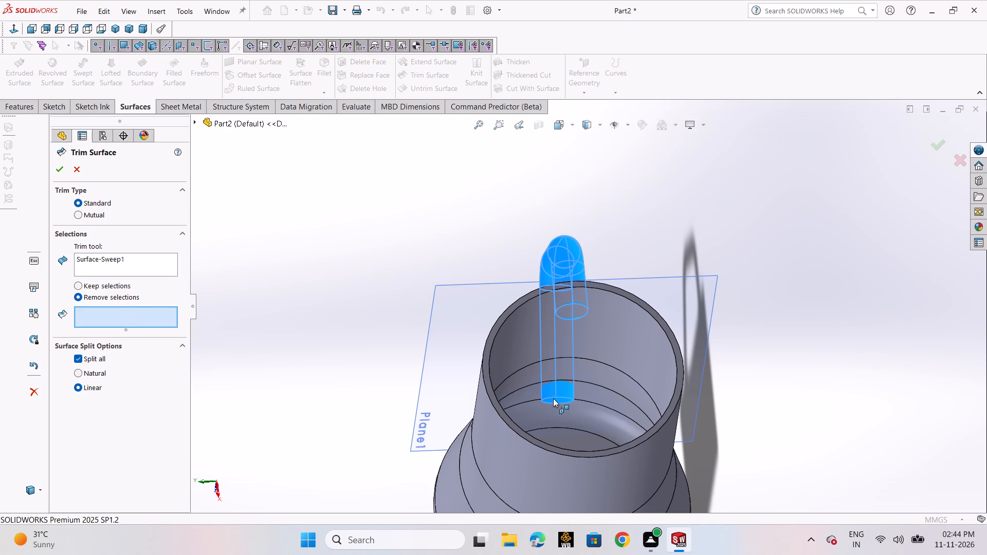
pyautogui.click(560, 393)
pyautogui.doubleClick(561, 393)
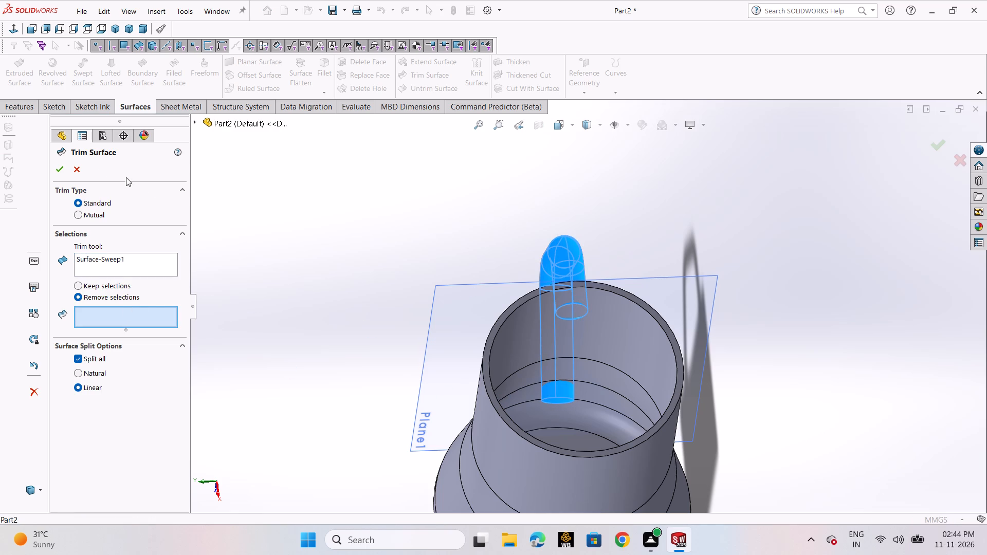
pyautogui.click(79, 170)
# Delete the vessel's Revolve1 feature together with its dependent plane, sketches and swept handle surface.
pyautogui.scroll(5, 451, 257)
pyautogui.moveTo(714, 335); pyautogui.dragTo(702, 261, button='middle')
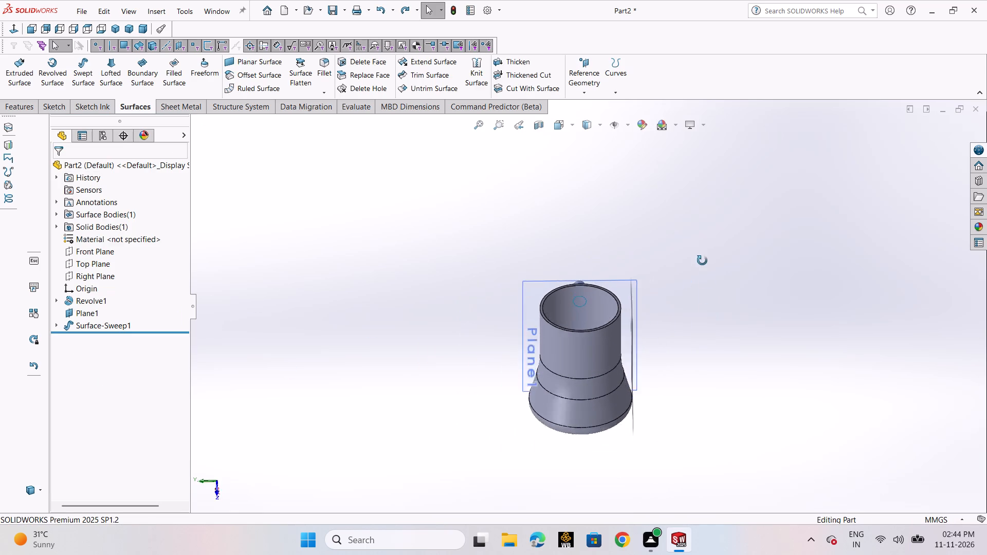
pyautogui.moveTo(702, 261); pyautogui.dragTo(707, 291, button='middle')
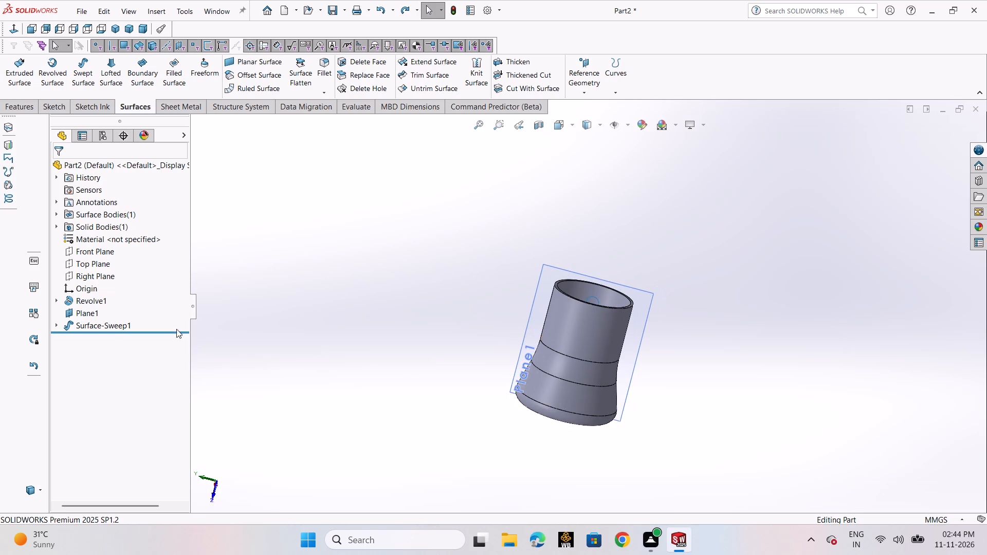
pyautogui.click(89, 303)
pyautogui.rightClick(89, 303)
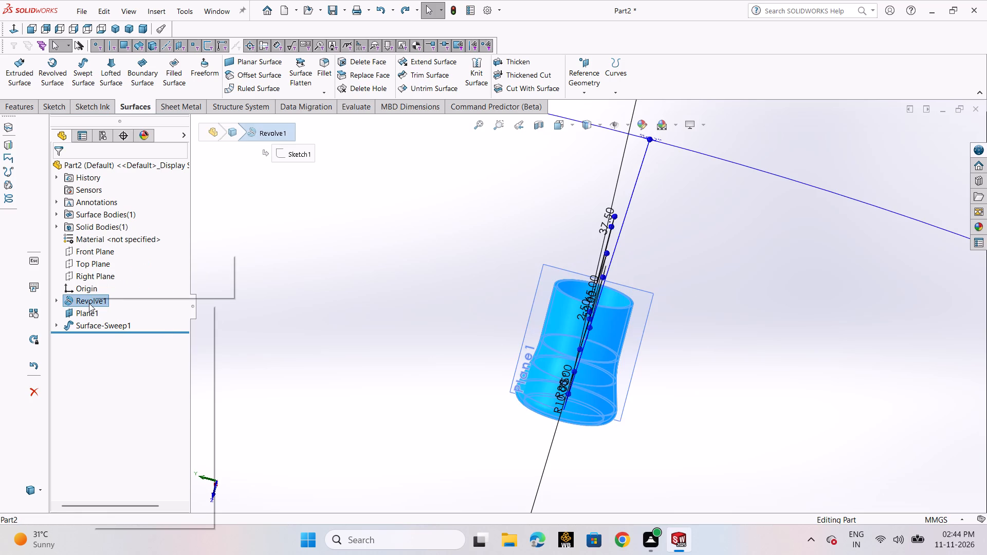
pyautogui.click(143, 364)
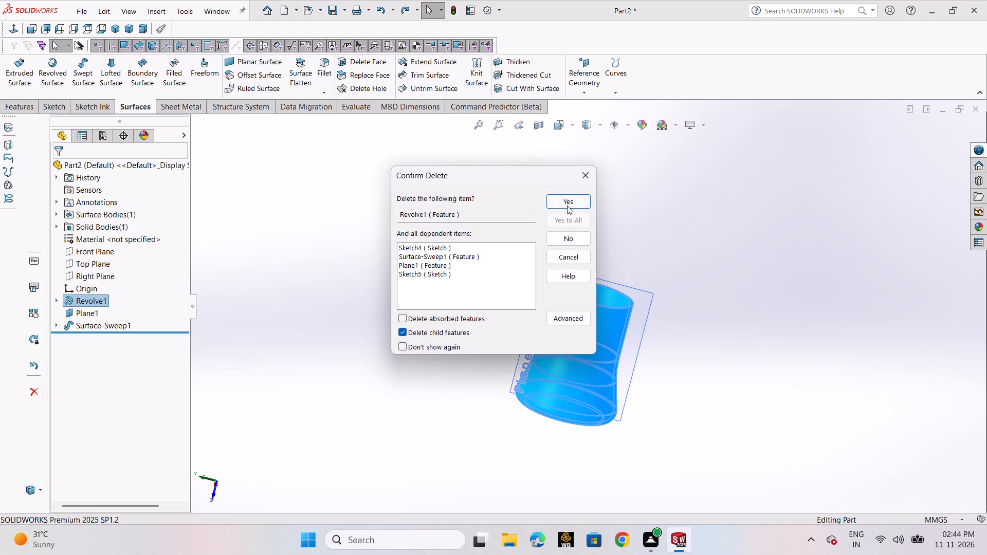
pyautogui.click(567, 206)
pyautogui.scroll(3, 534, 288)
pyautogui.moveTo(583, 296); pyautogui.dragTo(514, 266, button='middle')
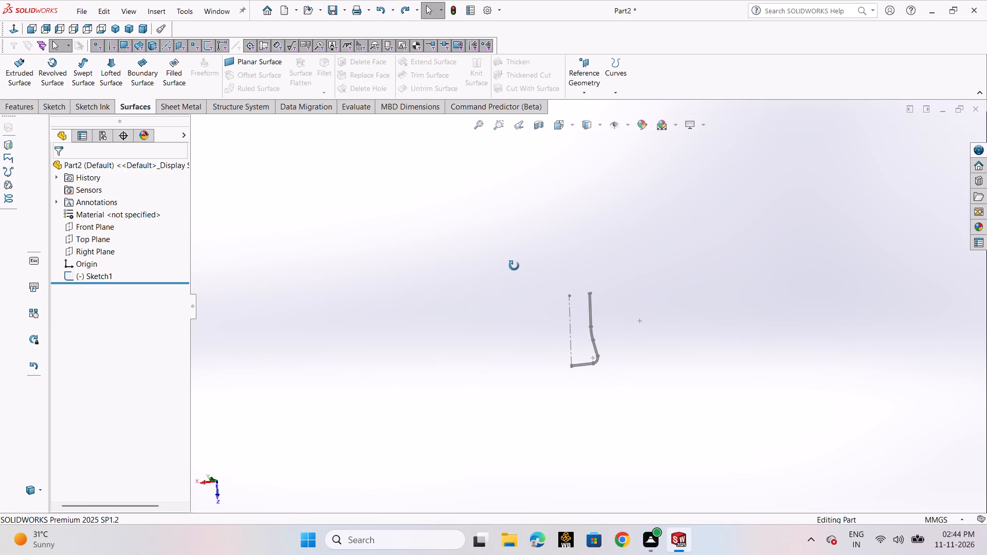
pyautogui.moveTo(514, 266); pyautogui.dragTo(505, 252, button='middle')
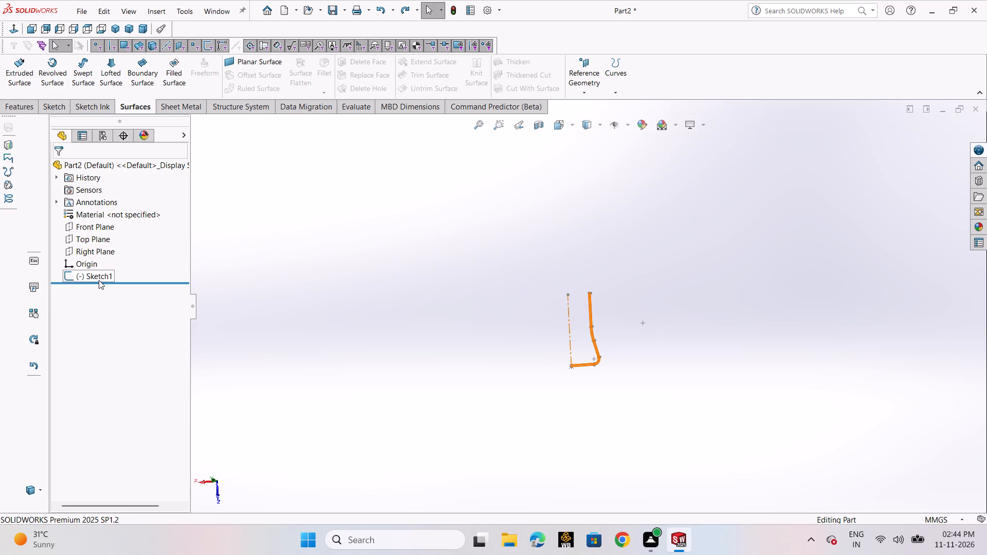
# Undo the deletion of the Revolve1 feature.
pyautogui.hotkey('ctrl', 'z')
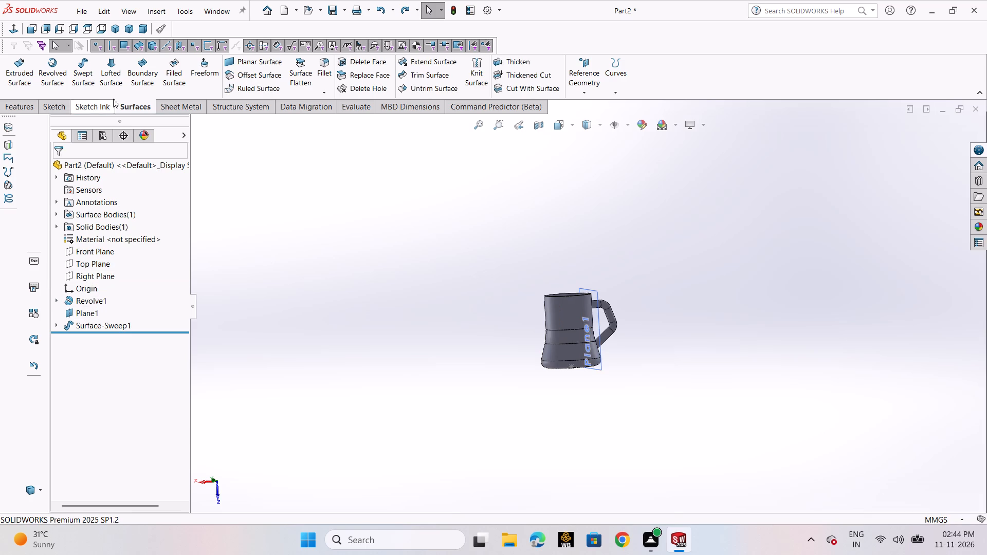
# Delete the vessel's Revolve1 feature and its dependent child features, keeping its profile sketch, Sketch1.
pyautogui.rightClick(77, 302)
pyautogui.click(120, 363)
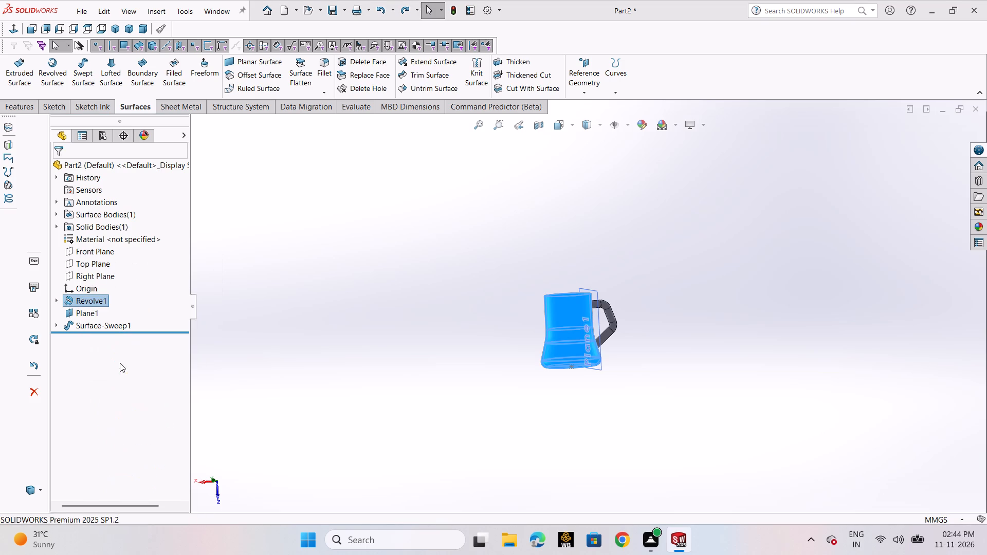
pyautogui.click(557, 202)
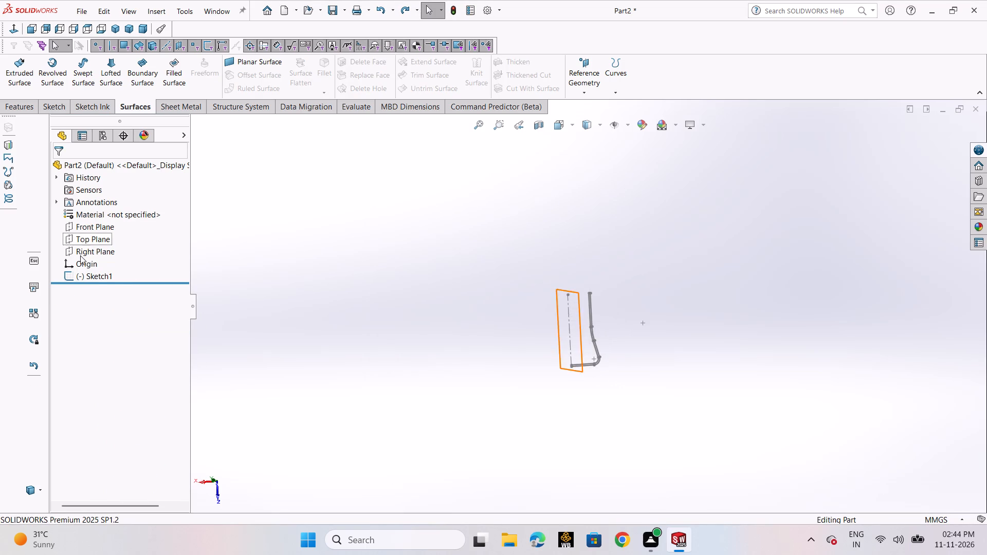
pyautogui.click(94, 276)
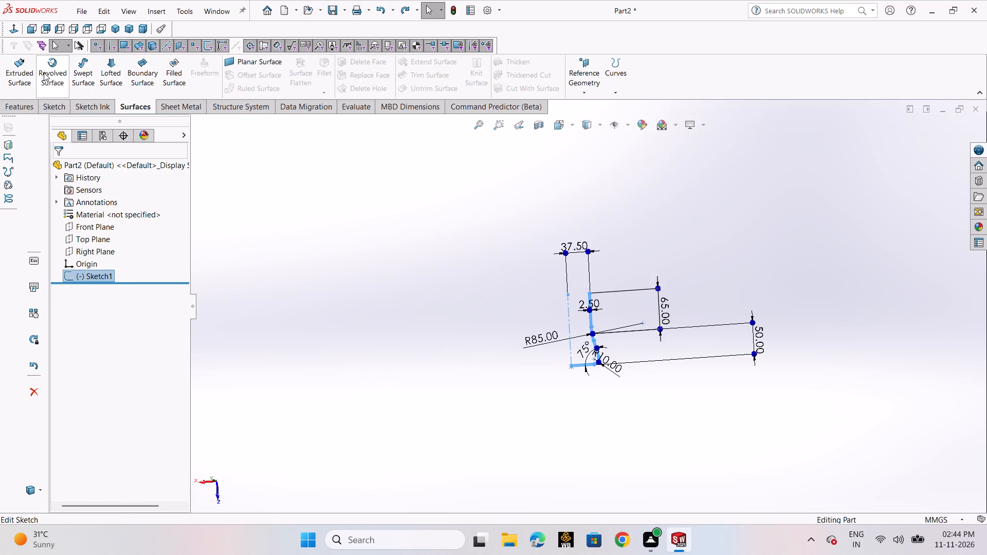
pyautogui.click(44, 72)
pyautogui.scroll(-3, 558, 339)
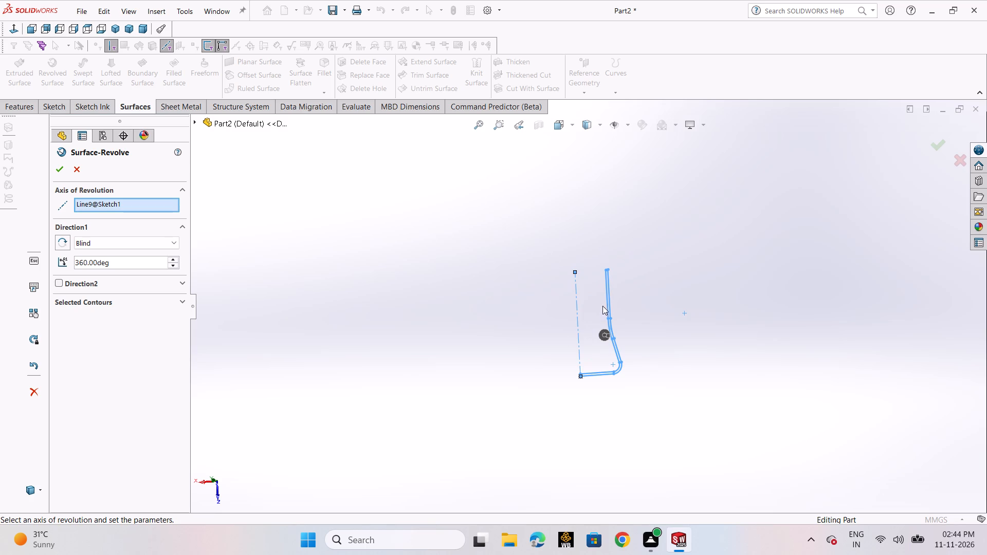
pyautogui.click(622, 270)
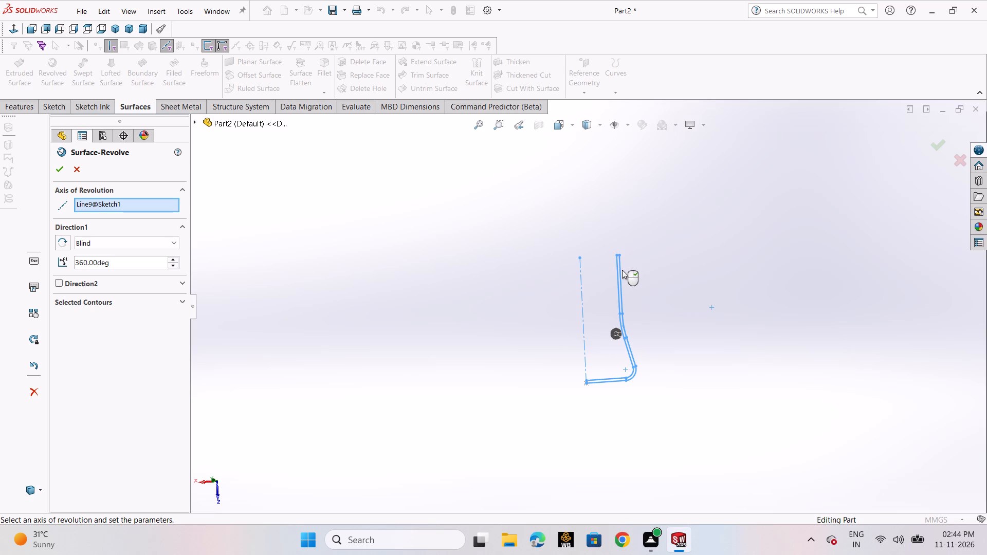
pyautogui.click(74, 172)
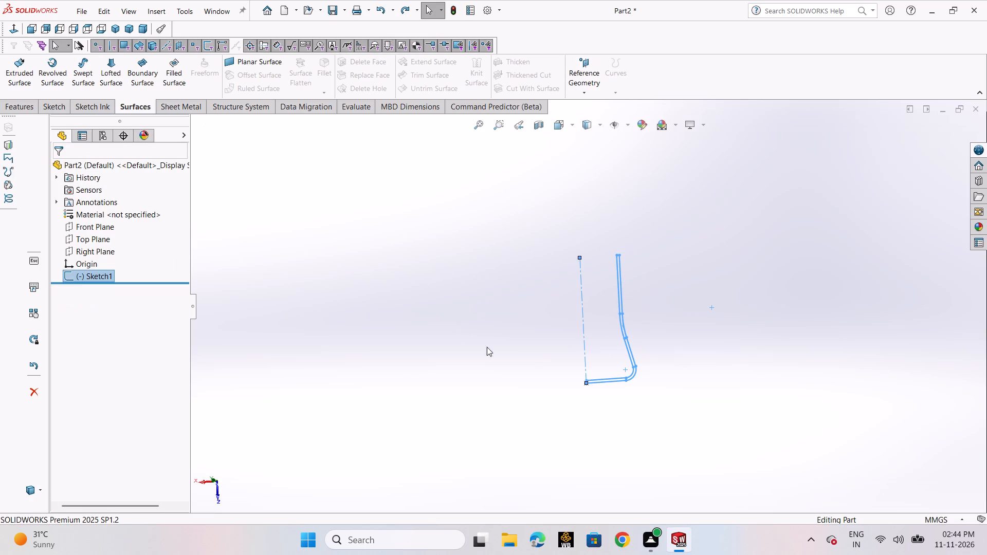
# Edit Sketch1 to delete the inner offset wall lines and arcs, leaving only the outer vessel profile.
pyautogui.scroll(-4, 643, 351)
pyautogui.doubleClick(605, 340)
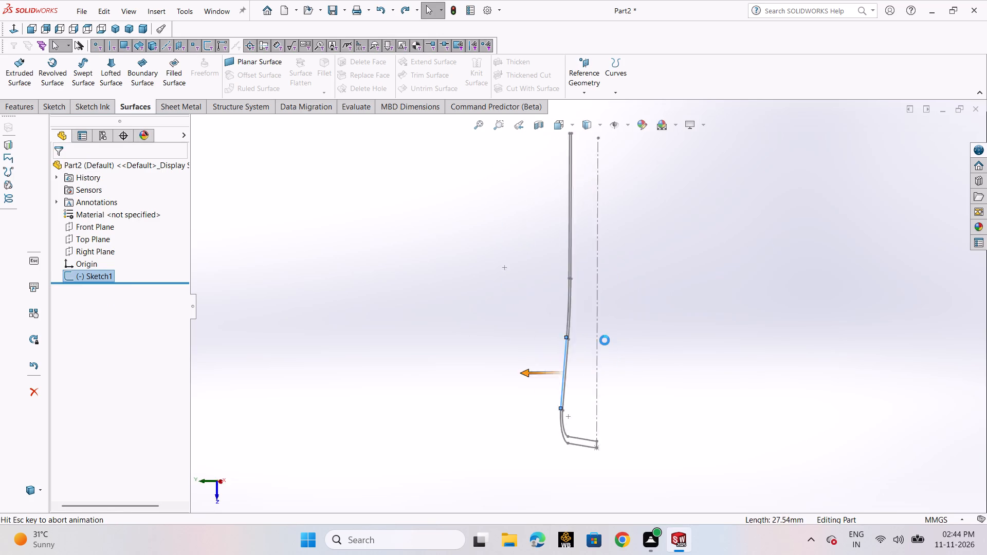
pyautogui.scroll(-3, 597, 344)
pyautogui.scroll(6, 595, 341)
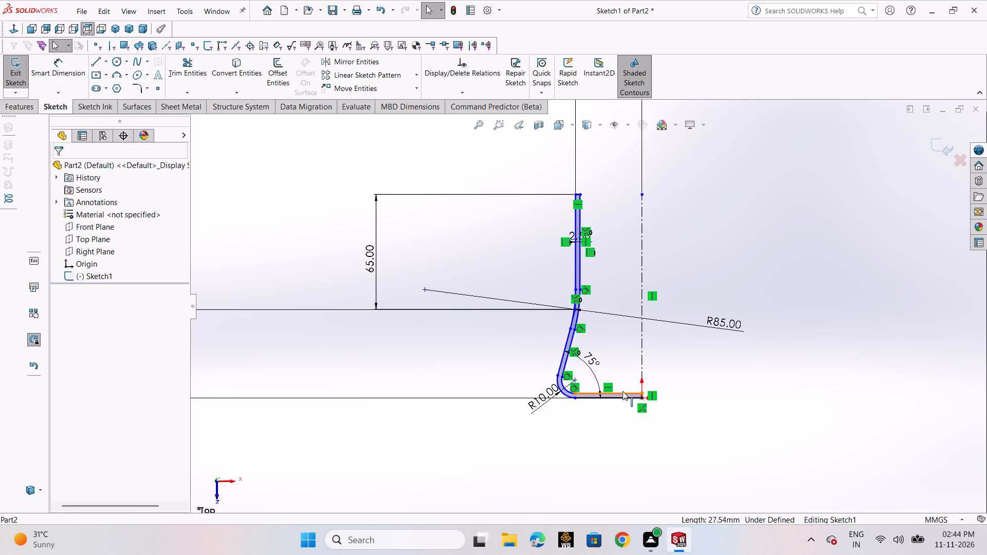
pyautogui.click(623, 393)
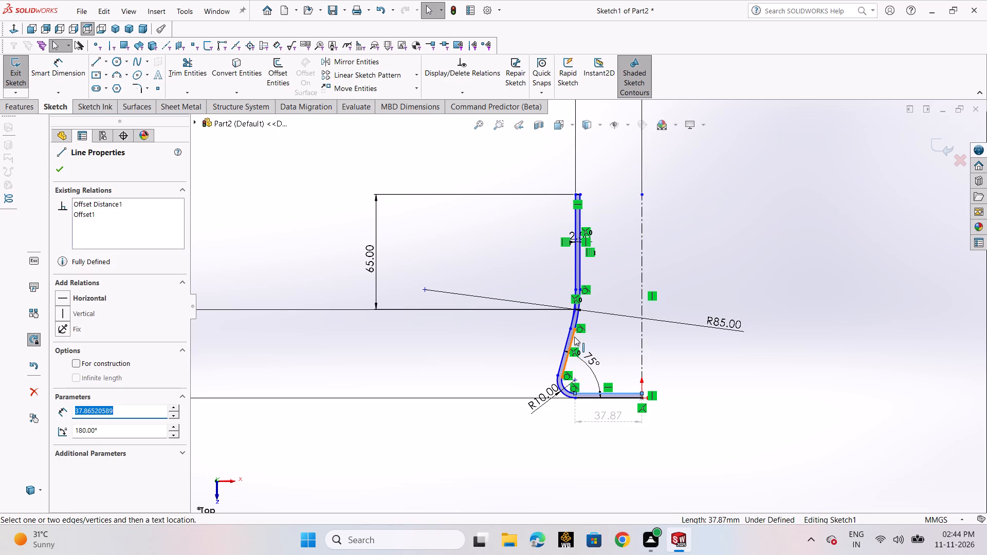
pyautogui.keyDown('ctrl'); pyautogui.click(574, 336); pyautogui.keyUp('ctrl')
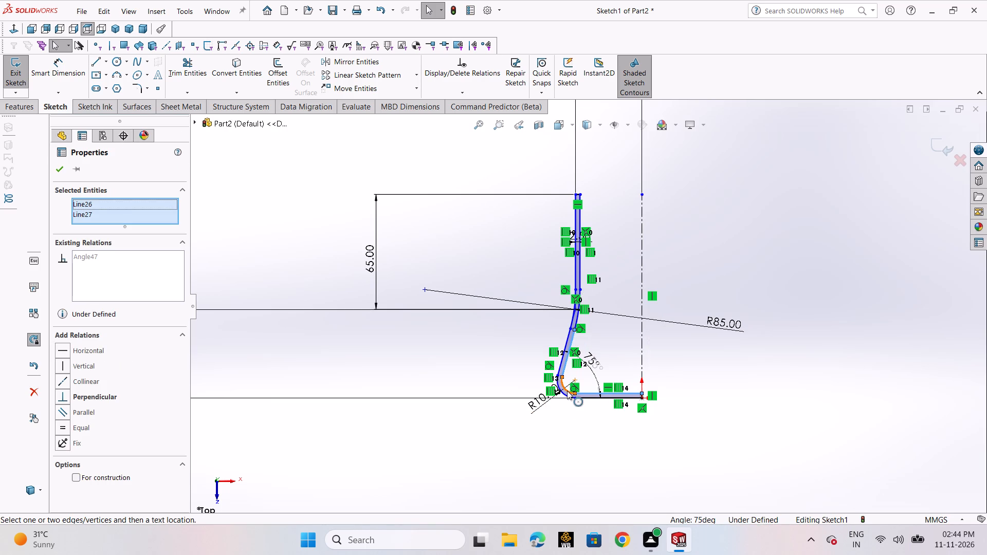
pyautogui.keyDown('ctrl'); pyautogui.click(567, 391); pyautogui.keyUp('ctrl')
pyautogui.keyDown('ctrl'); pyautogui.click(580, 261); pyautogui.keyUp('ctrl')
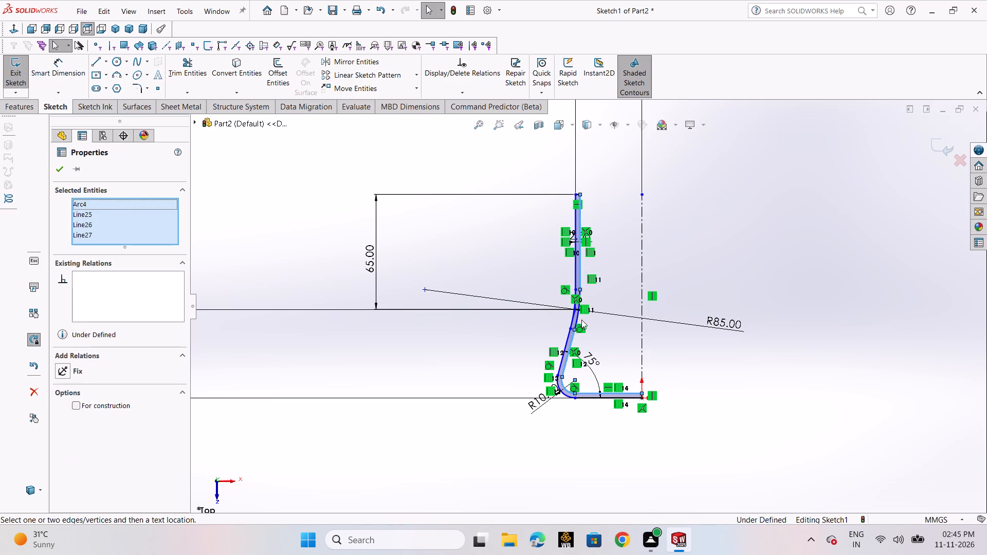
pyautogui.press('Delete')
pyautogui.scroll(-4, 598, 308)
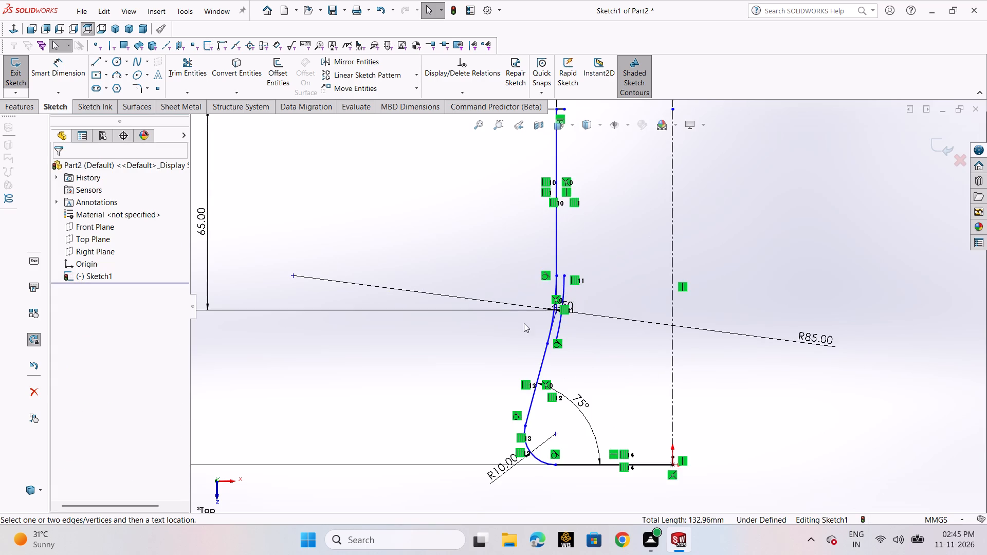
pyautogui.click(551, 322)
pyautogui.press('Delete')
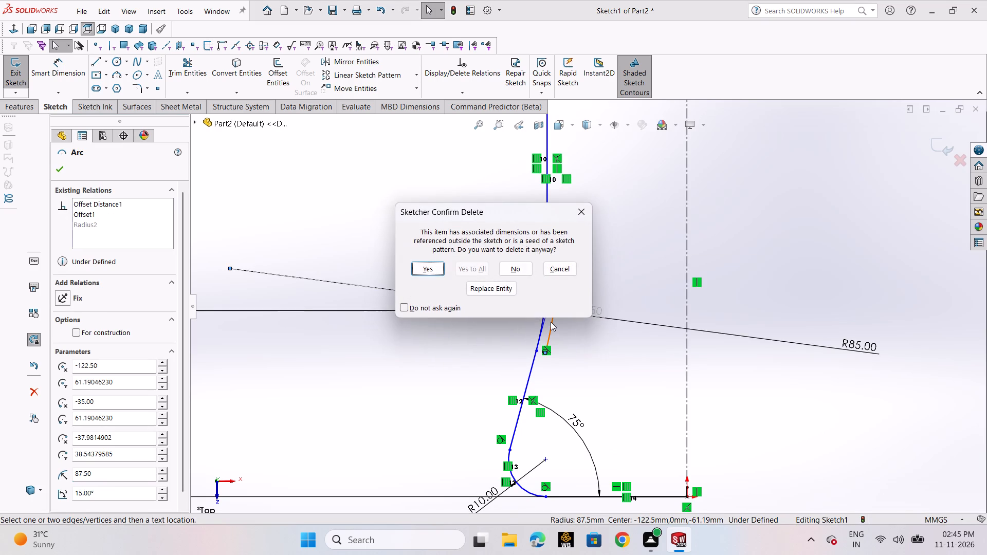
pyautogui.click(436, 271)
pyautogui.scroll(8, 589, 239)
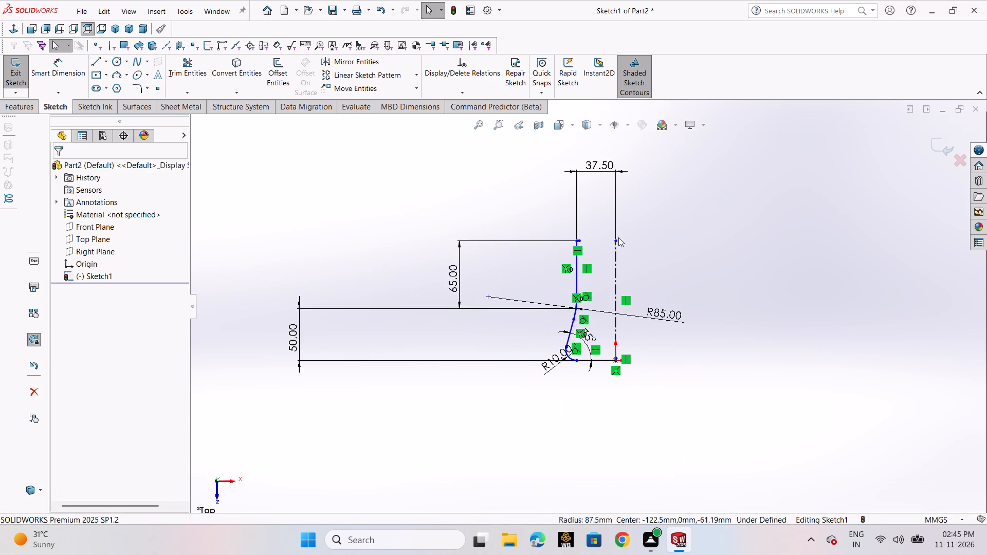
pyautogui.click(13, 72)
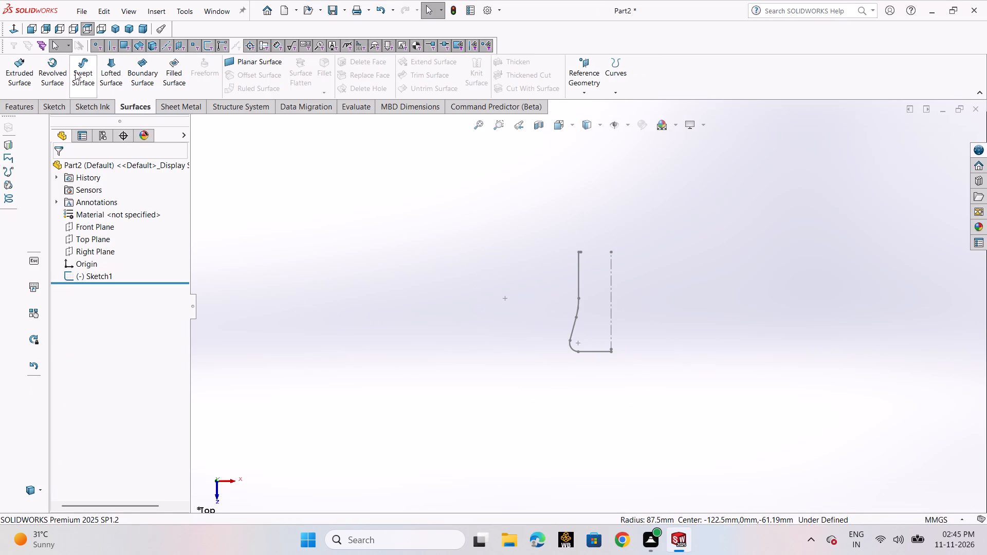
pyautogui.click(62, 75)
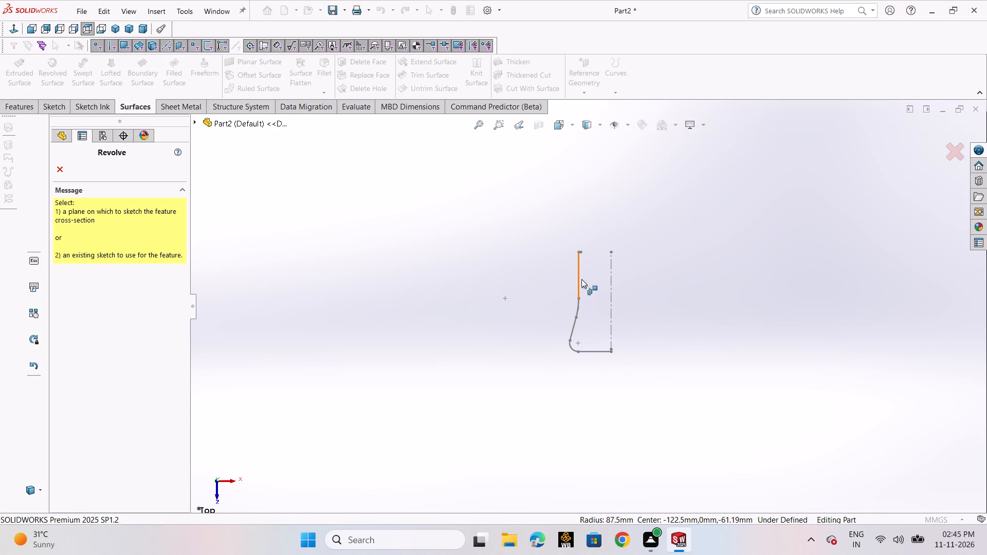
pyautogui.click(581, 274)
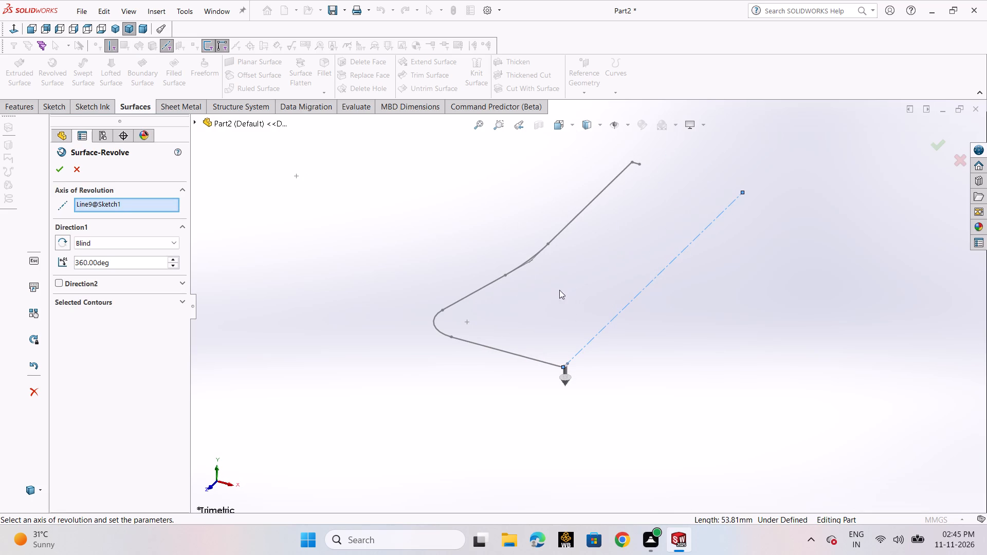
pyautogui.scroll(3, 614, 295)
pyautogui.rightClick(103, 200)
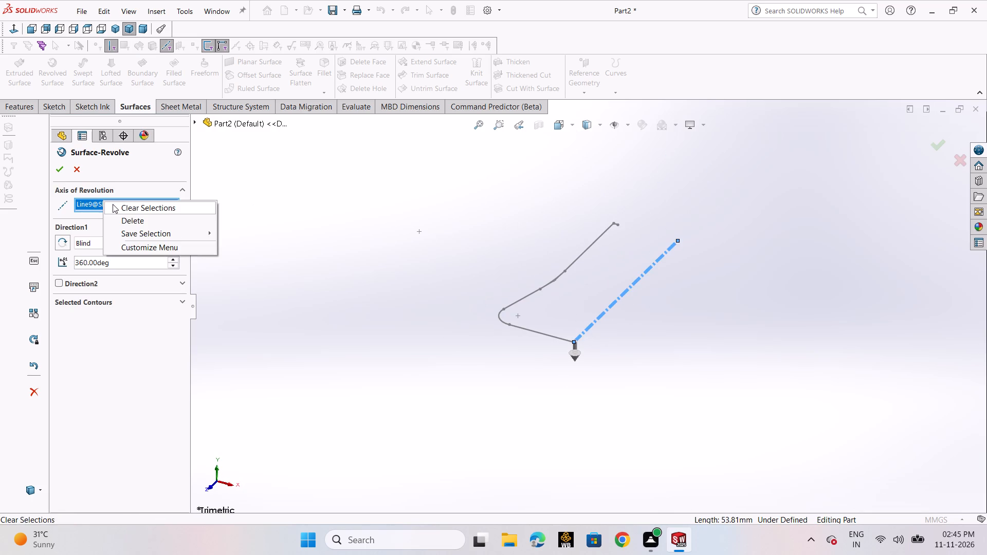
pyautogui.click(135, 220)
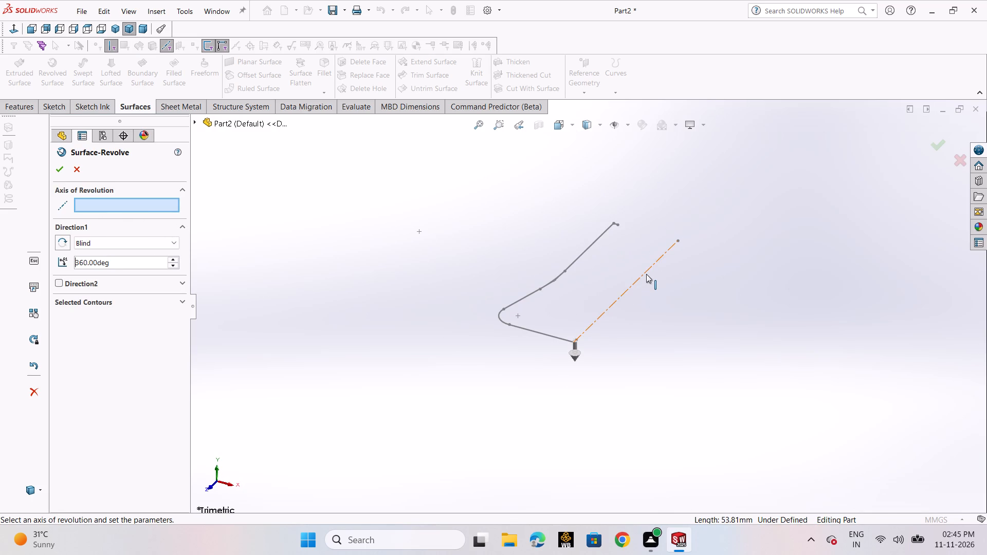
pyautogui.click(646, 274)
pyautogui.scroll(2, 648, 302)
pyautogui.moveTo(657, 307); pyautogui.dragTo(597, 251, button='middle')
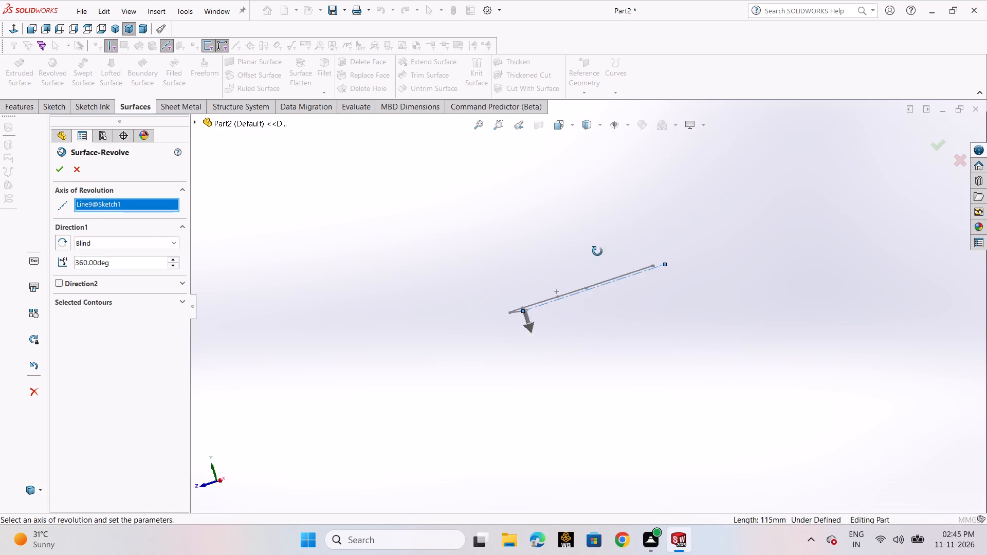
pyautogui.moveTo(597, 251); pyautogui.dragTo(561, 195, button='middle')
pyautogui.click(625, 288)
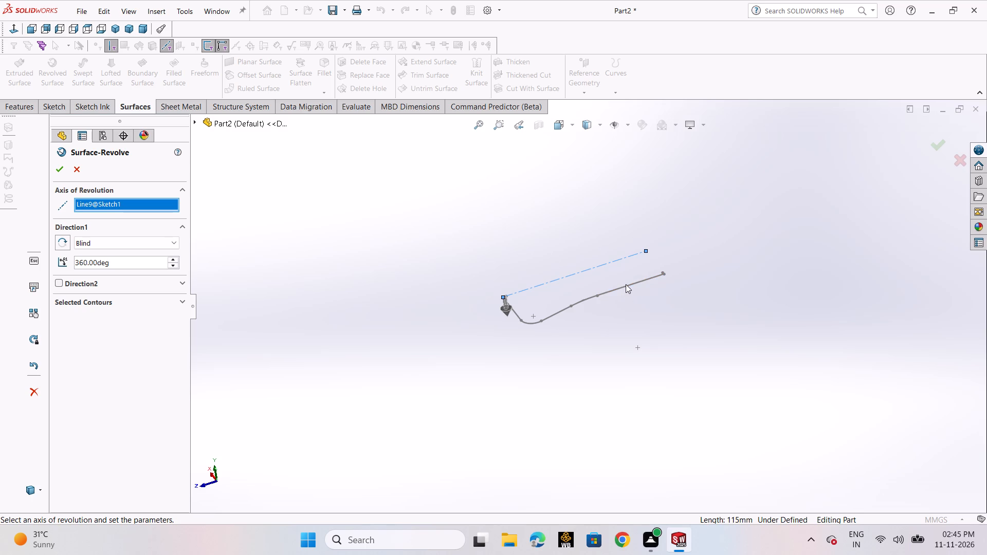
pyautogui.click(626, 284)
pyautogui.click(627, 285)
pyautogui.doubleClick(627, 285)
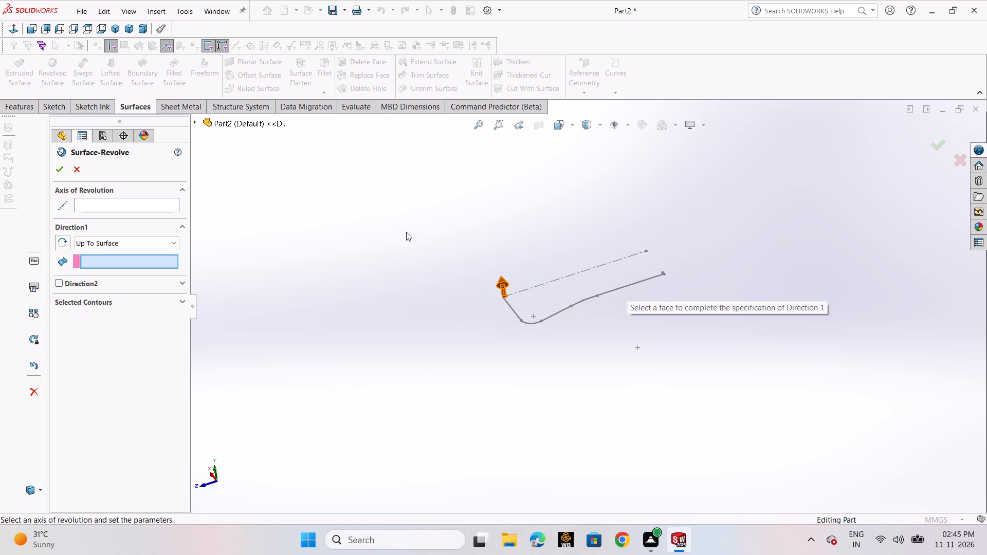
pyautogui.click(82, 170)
# Edit Sketch1 to extend the short rim line's free end to the top endpoint of the vertical centerline.
pyautogui.scroll(1, 698, 326)
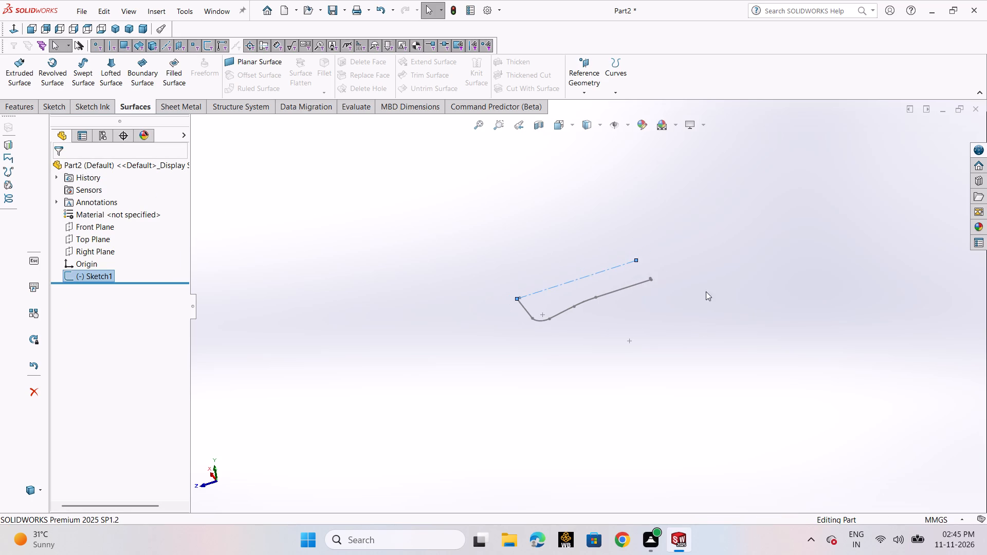
pyautogui.moveTo(699, 281); pyautogui.dragTo(575, 183, button='middle')
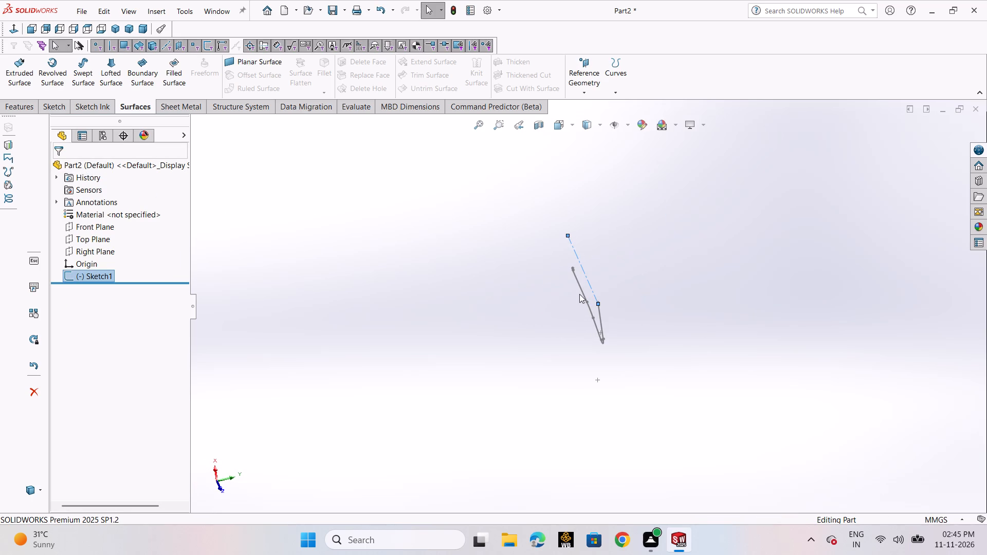
pyautogui.doubleClick(579, 288)
pyautogui.scroll(-2, 584, 230)
pyautogui.scroll(2, 584, 230)
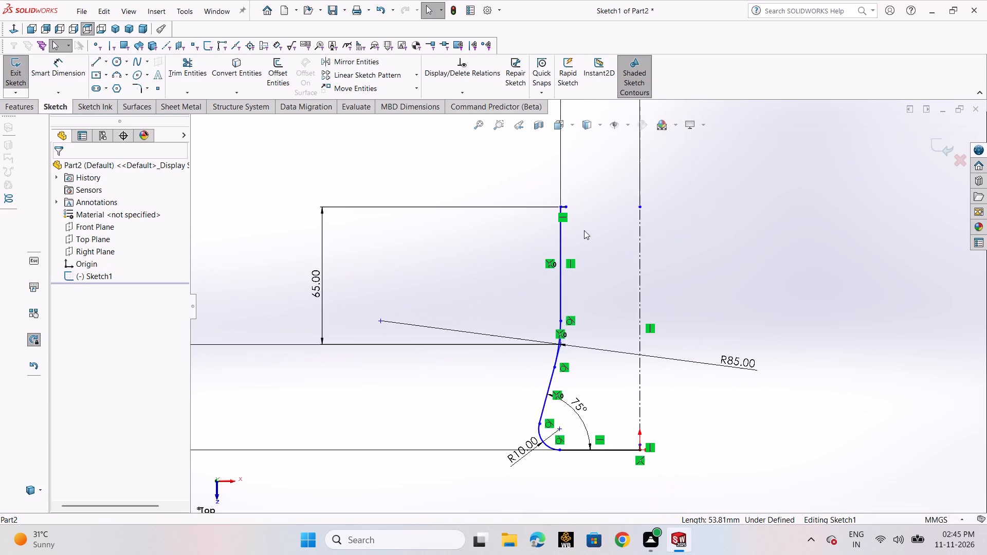
pyautogui.scroll(4, 584, 230)
pyautogui.scroll(-8, 579, 240)
pyautogui.moveTo(560, 272); pyautogui.dragTo(788, 277)
pyautogui.click(829, 269)
pyautogui.scroll(3, 829, 268)
pyautogui.click(931, 146)
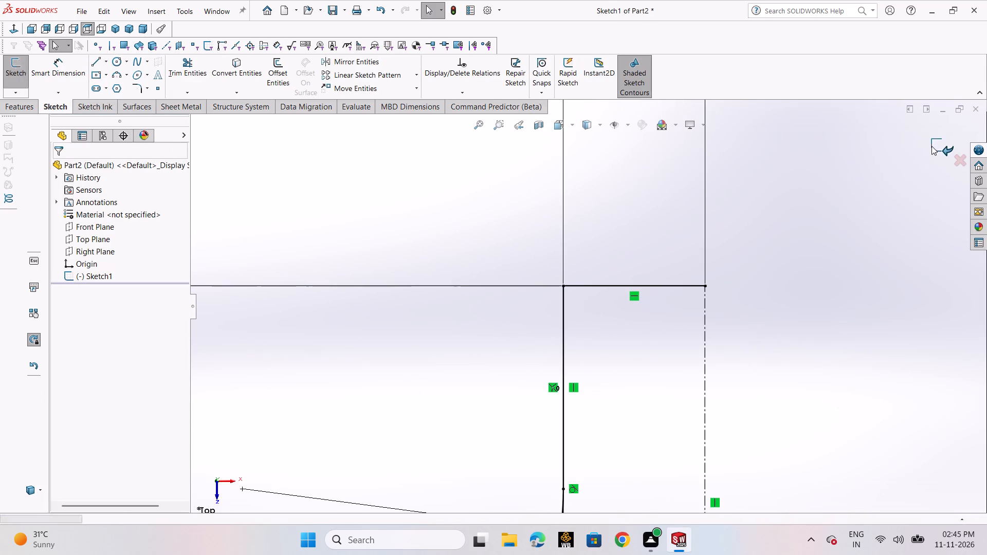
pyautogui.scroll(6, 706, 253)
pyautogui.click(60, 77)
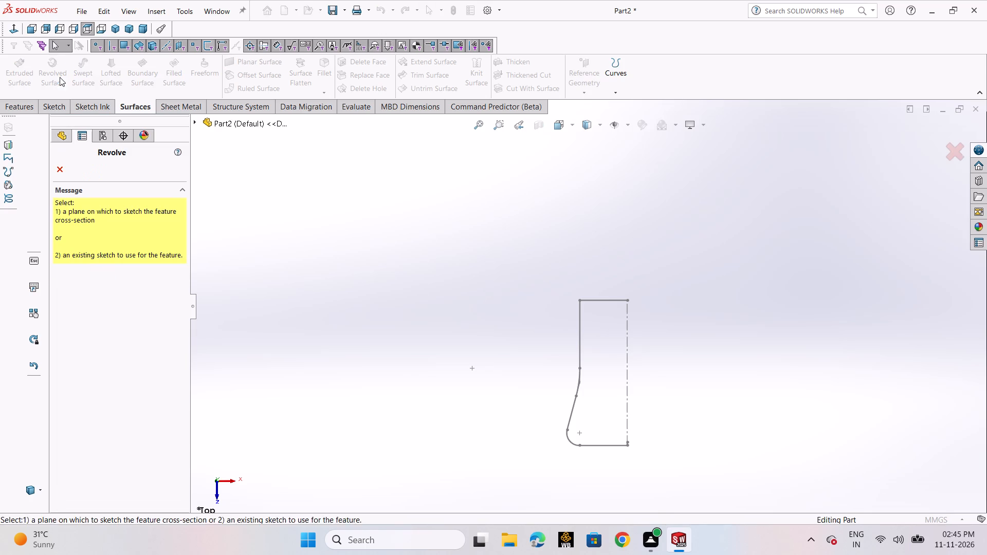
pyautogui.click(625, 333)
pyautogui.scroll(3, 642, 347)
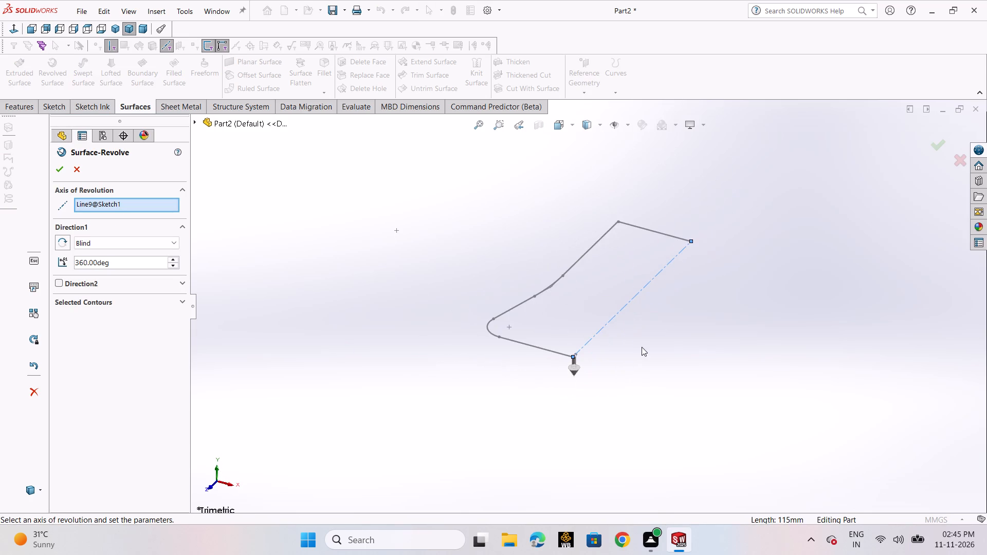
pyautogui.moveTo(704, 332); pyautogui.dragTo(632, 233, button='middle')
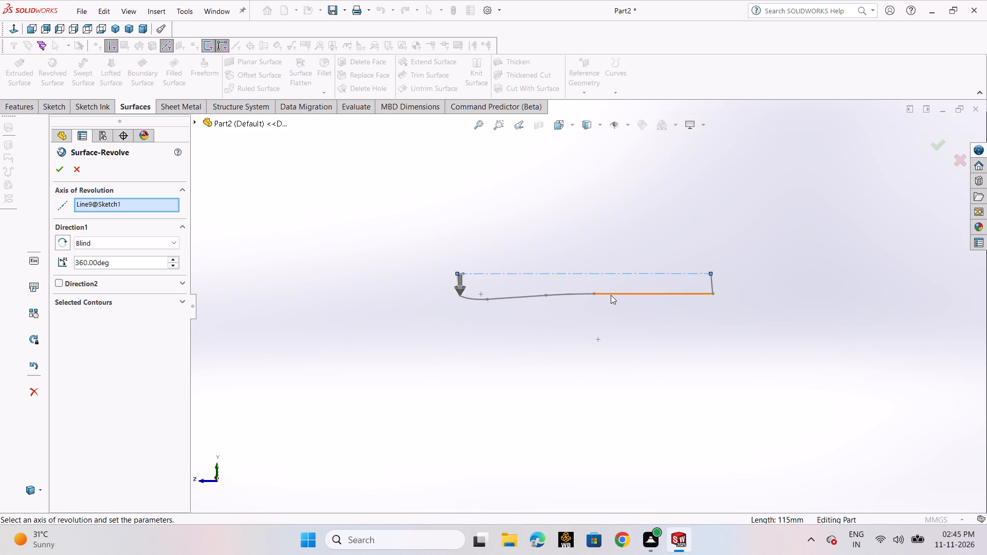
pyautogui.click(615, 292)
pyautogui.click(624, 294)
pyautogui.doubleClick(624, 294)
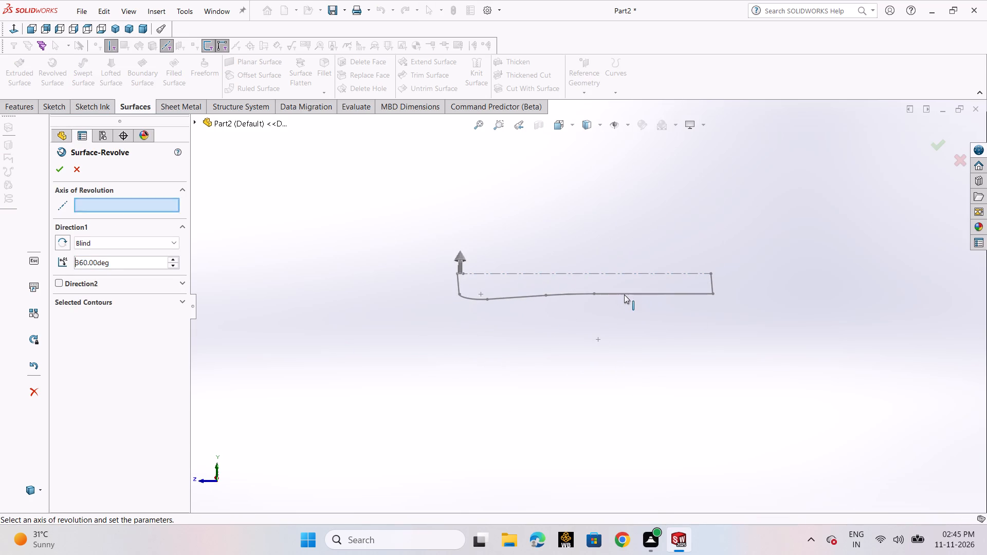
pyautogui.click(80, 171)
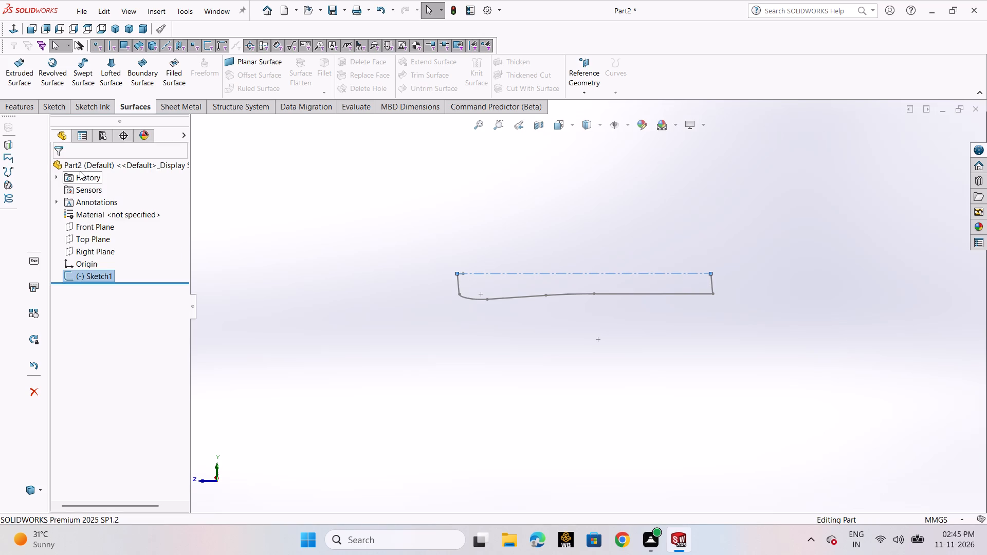
# Edit Sketch1 to convert the vertical construction centerline into a solid line that closes the vessel profile.
pyautogui.doubleClick(659, 293)
pyautogui.doubleClick(664, 293)
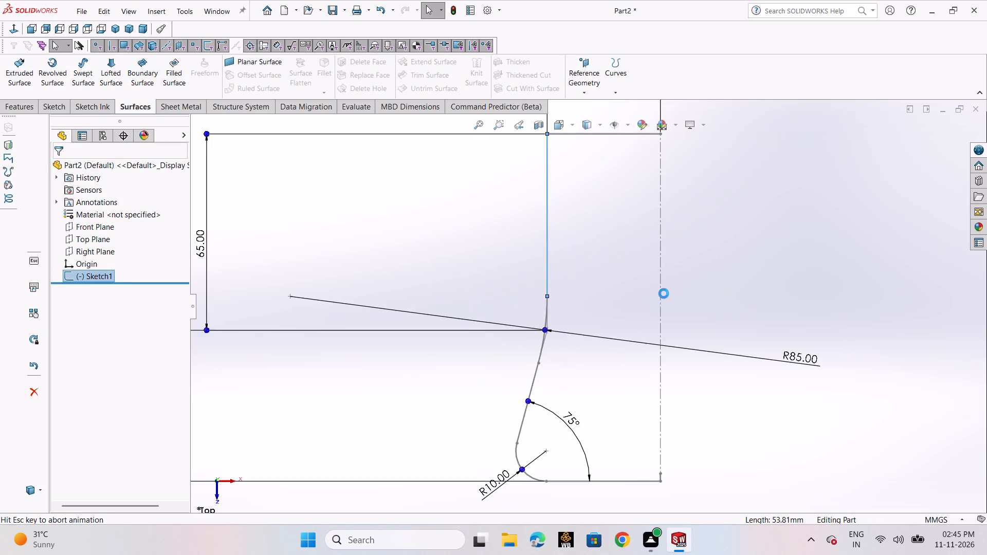
pyautogui.scroll(4, 662, 291)
pyautogui.click(624, 252)
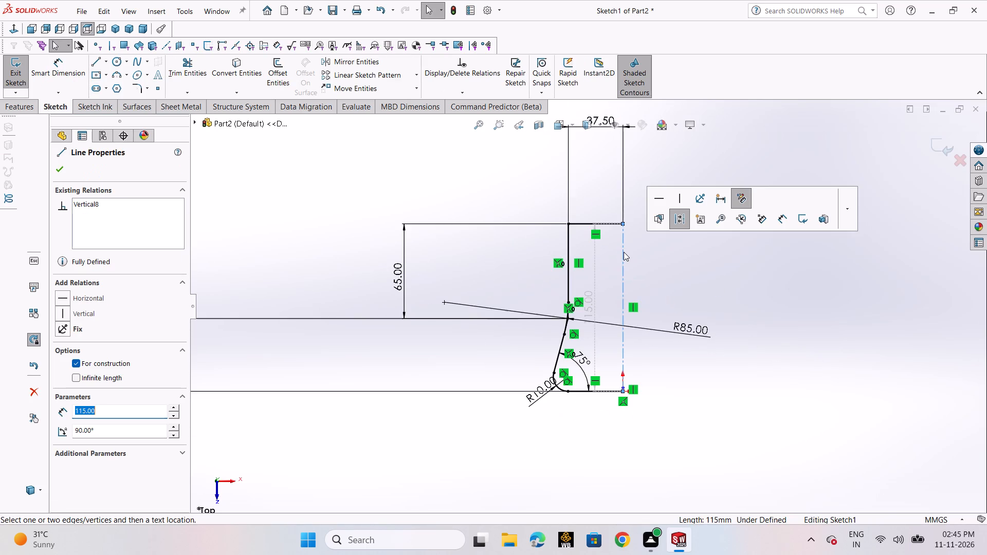
pyautogui.click(678, 219)
pyautogui.click(672, 241)
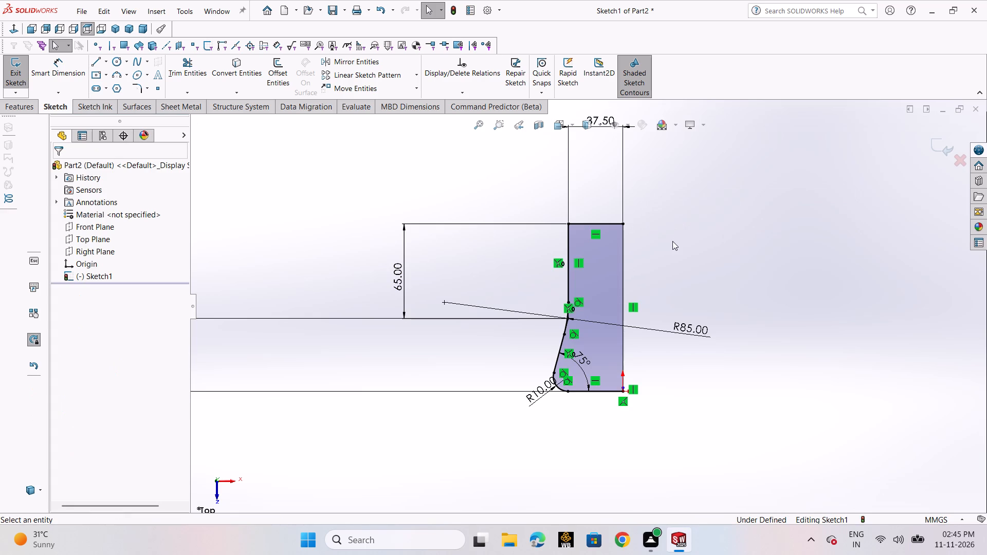
pyautogui.click(934, 148)
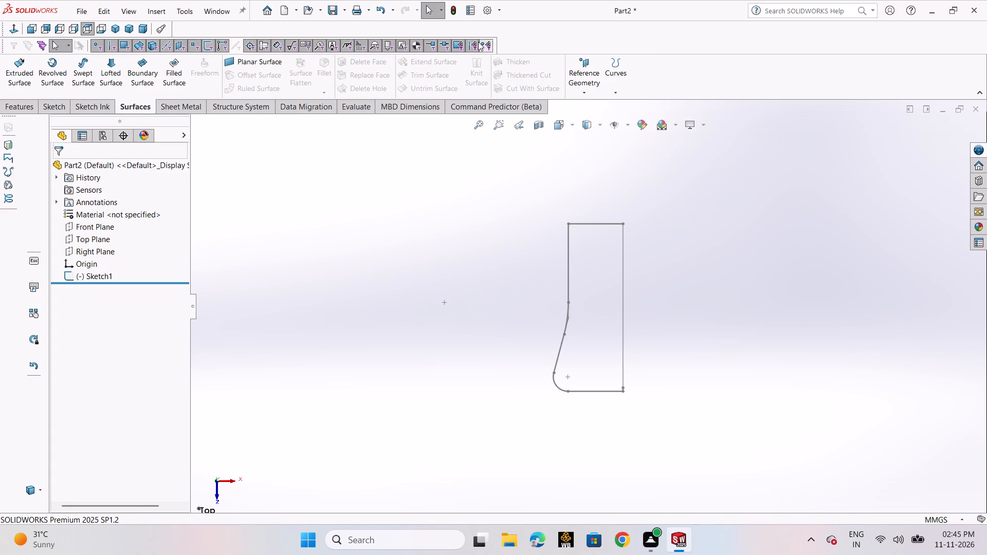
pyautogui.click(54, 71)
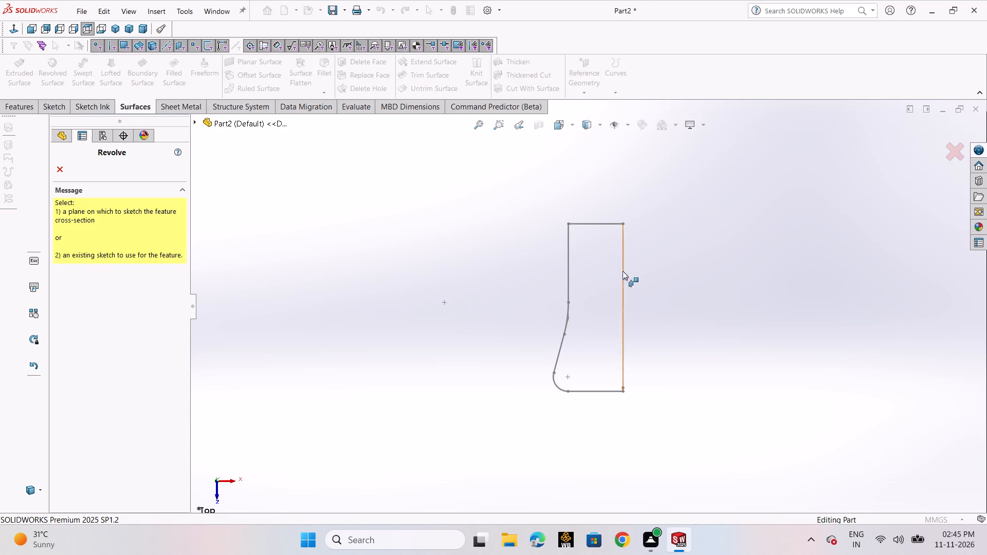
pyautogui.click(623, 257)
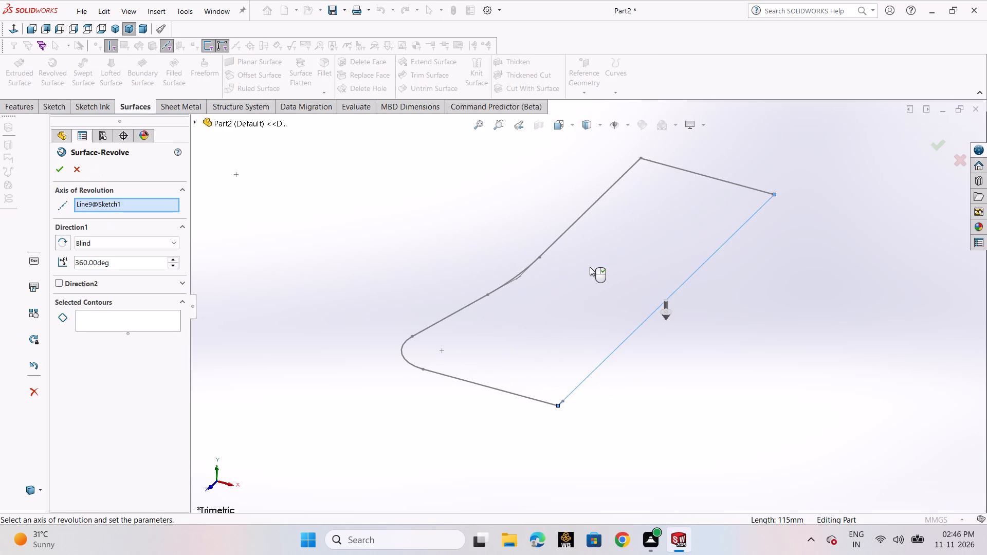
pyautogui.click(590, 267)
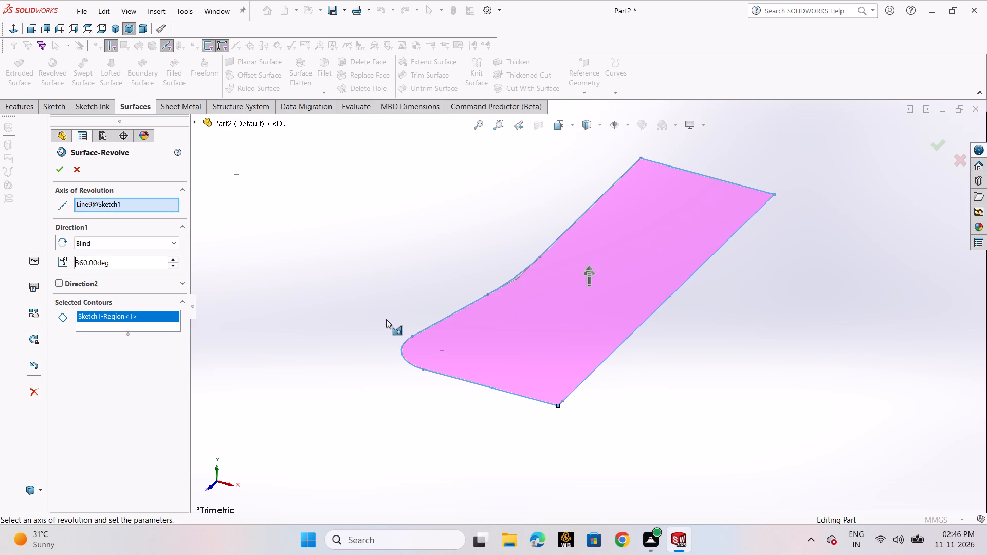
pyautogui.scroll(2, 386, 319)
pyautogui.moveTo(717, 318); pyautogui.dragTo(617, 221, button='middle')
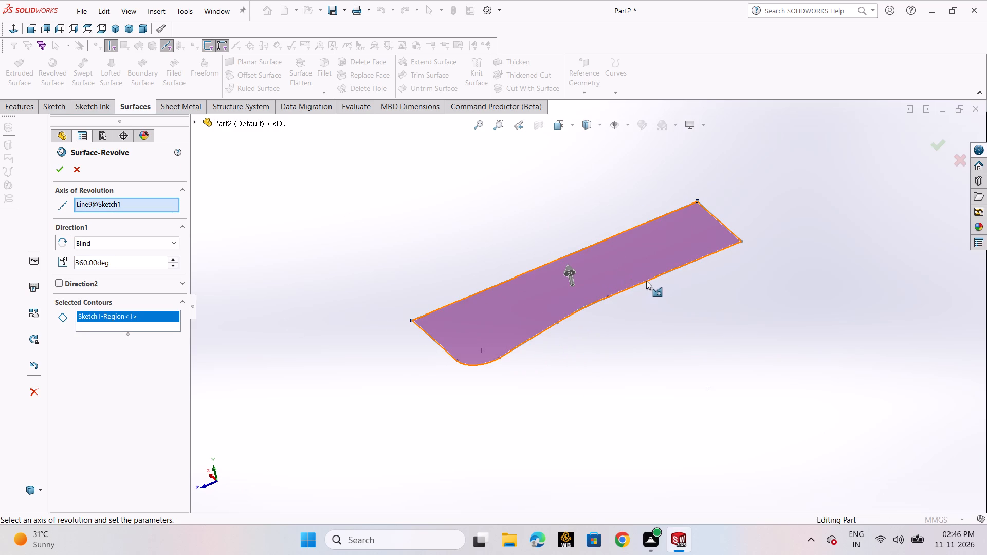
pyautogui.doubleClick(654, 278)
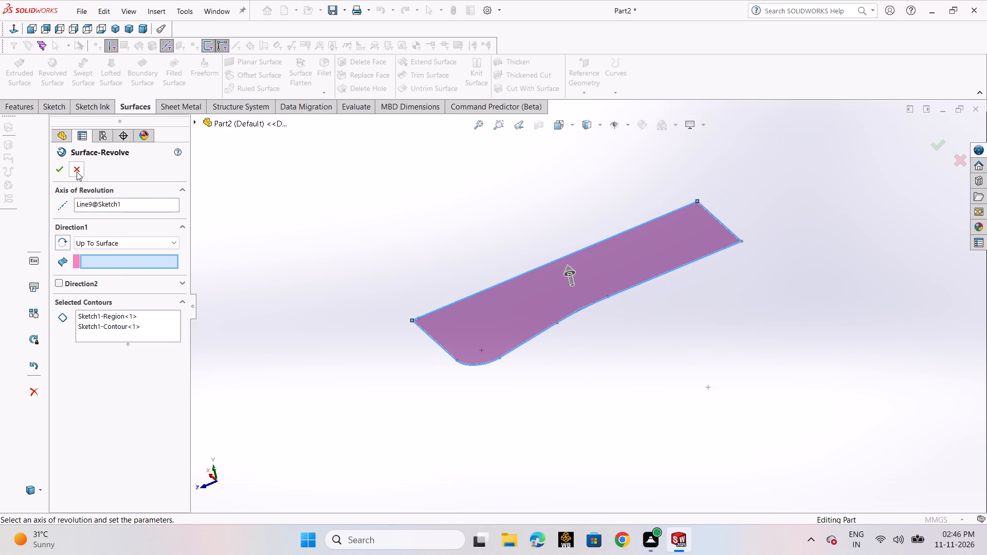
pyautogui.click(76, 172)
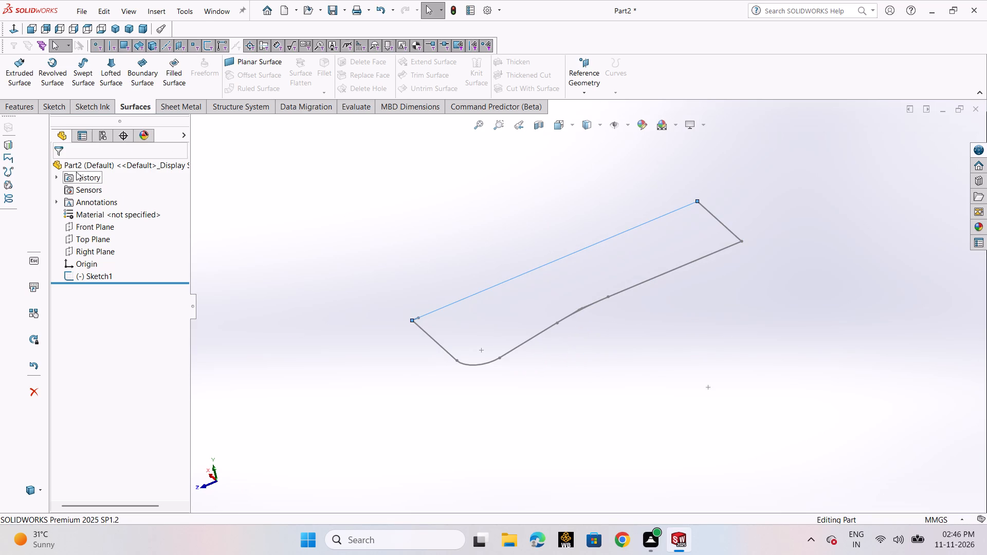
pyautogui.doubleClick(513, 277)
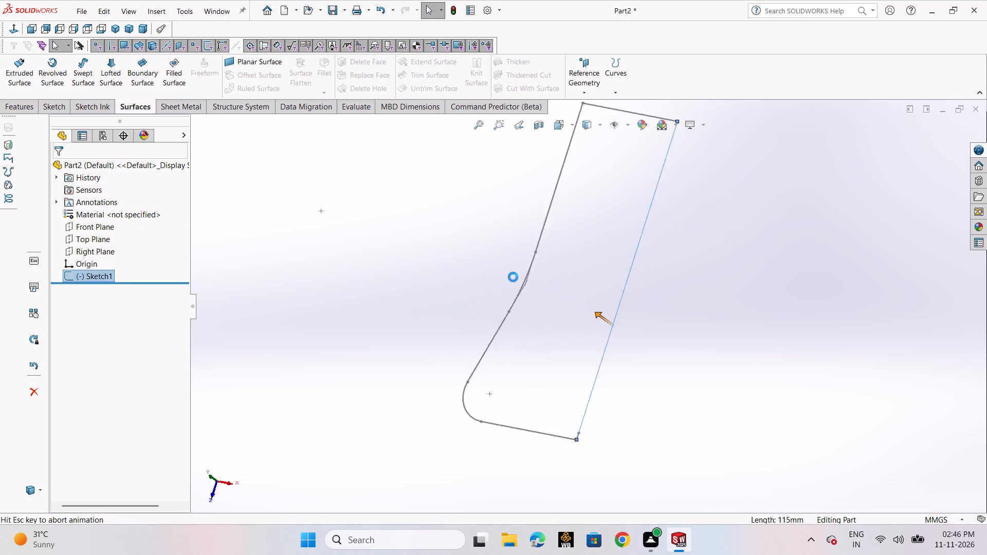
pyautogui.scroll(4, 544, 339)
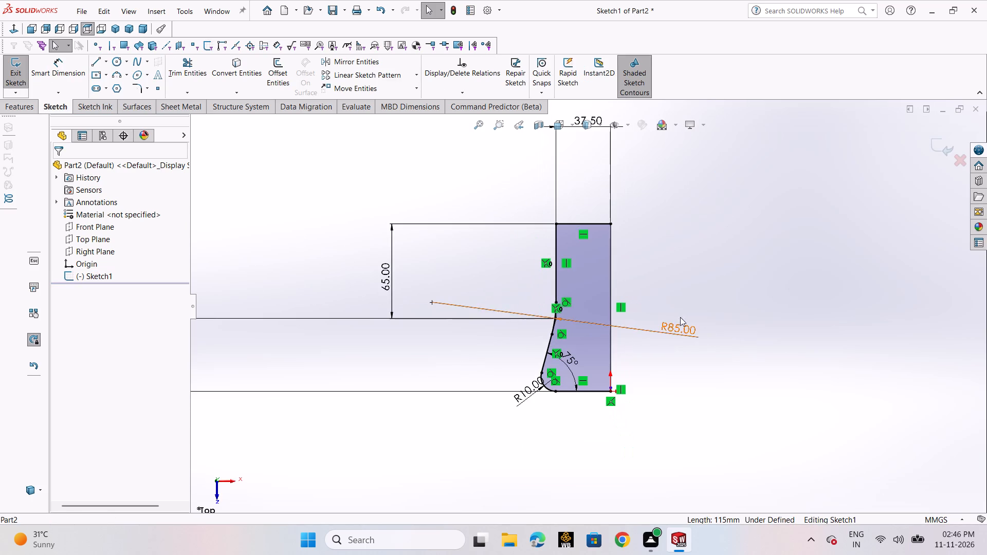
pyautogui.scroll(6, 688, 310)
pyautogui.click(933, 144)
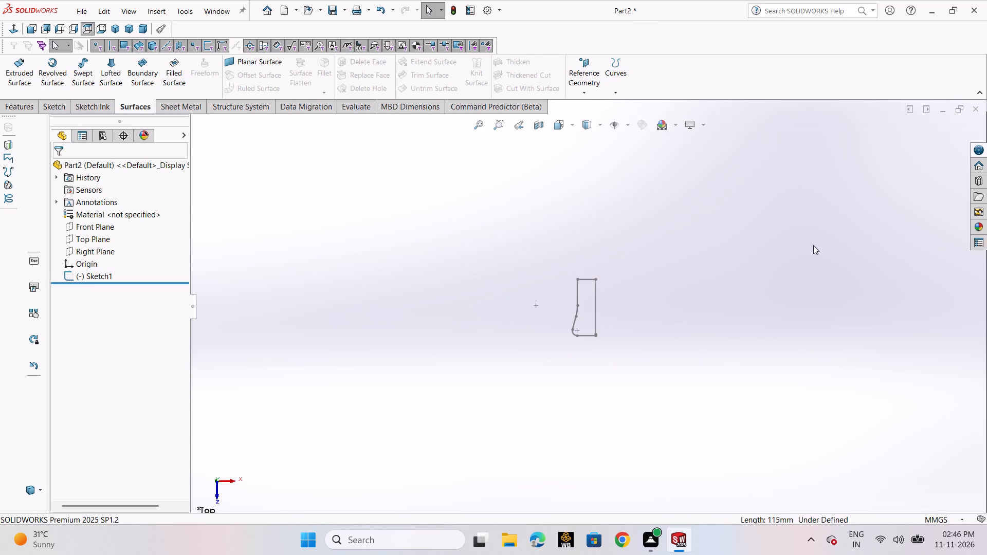
# On the Right Plane, sketch a stepped L-shaped line profile above the origin, with about 17 mm horizontal steps and a 53 mm inner vertical.
pyautogui.click(55, 104)
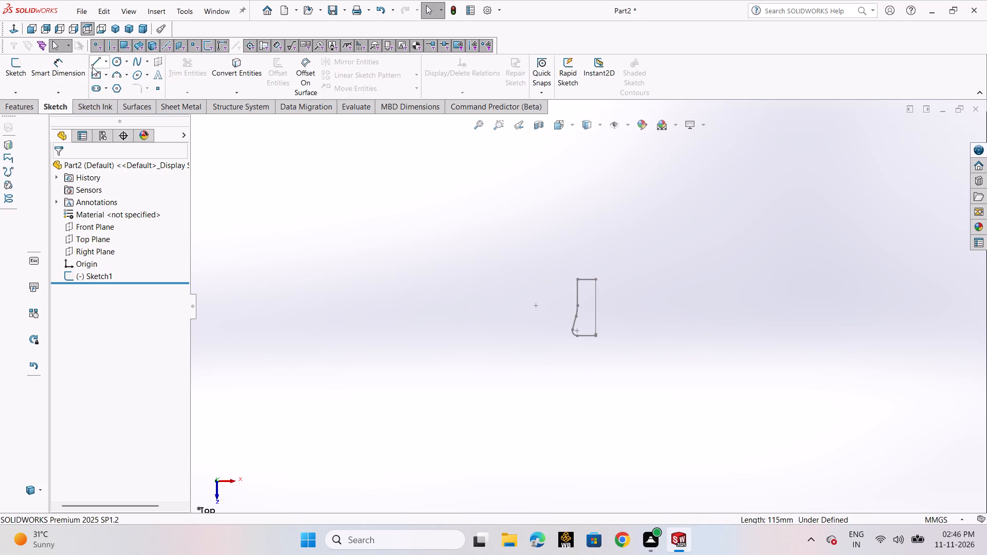
pyautogui.click(99, 62)
pyautogui.click(103, 74)
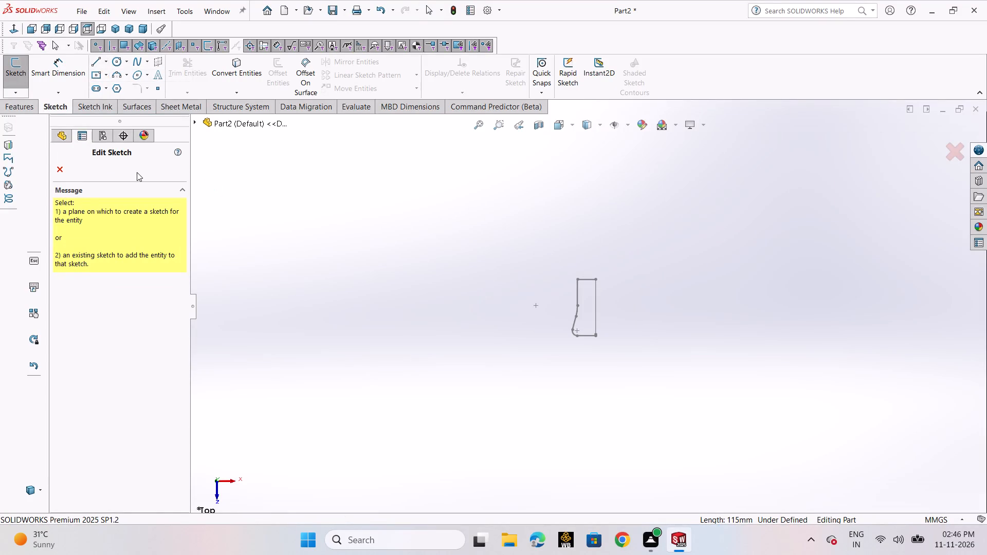
pyautogui.click(196, 120)
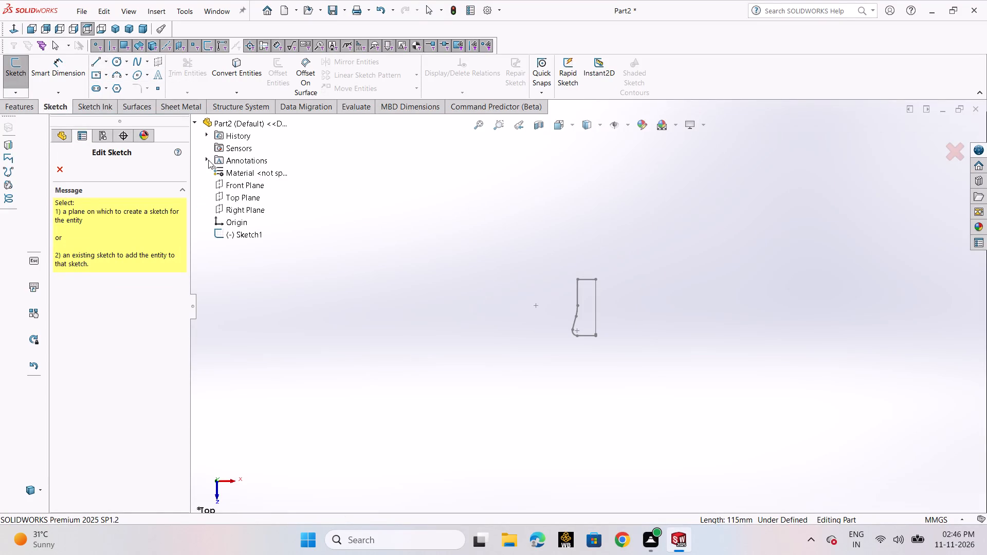
pyautogui.click(235, 203)
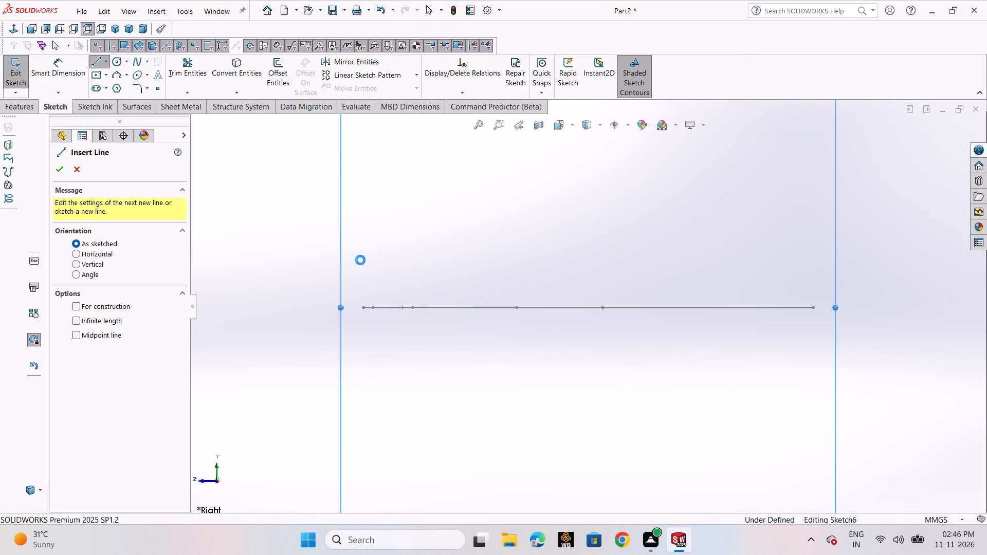
pyautogui.scroll(7, 424, 286)
pyautogui.click(513, 214)
pyautogui.click(516, 272)
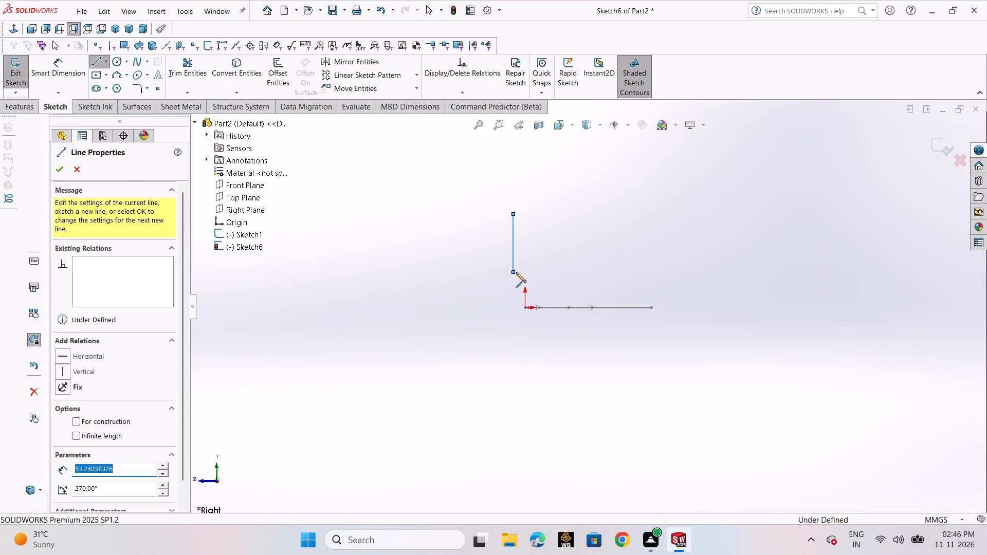
pyautogui.click(551, 272)
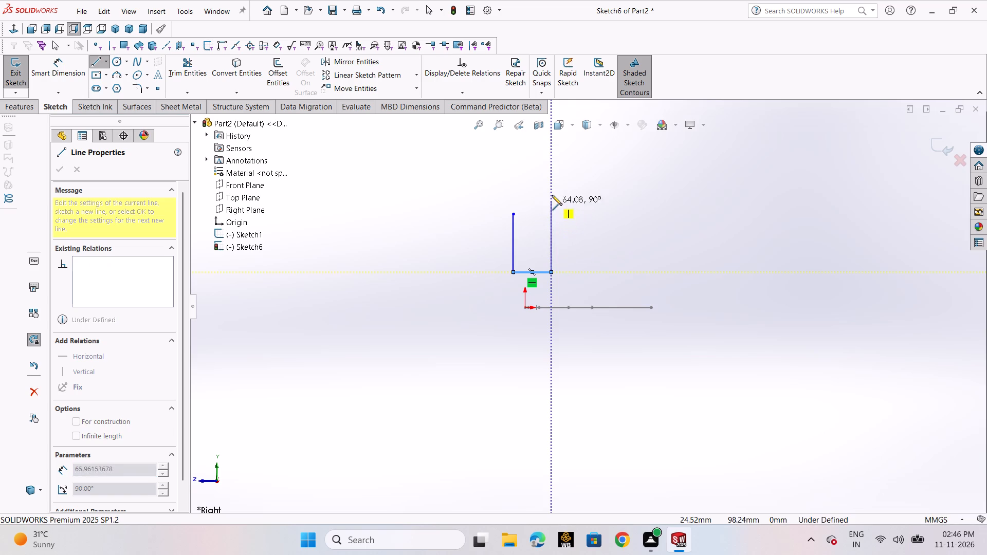
pyautogui.click(552, 185)
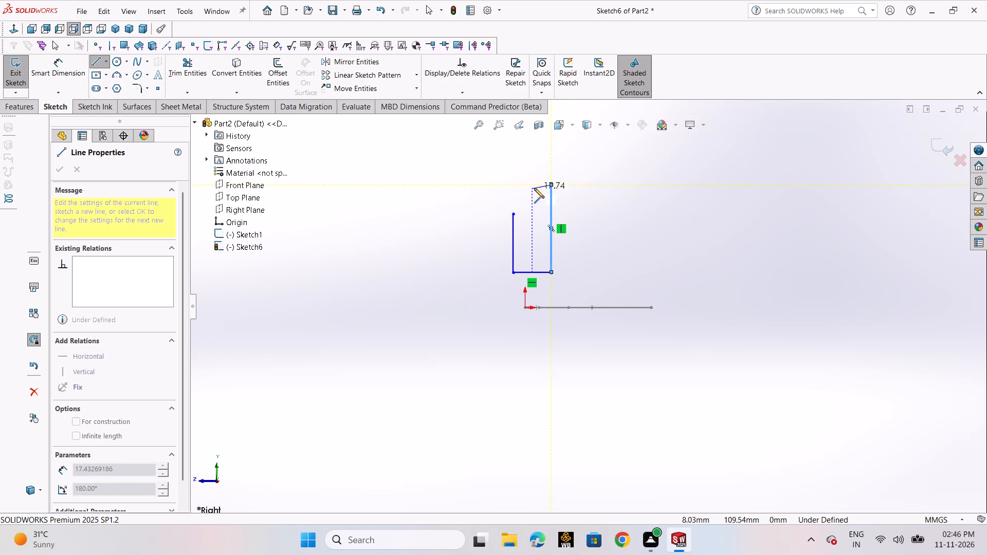
pyautogui.click(535, 187)
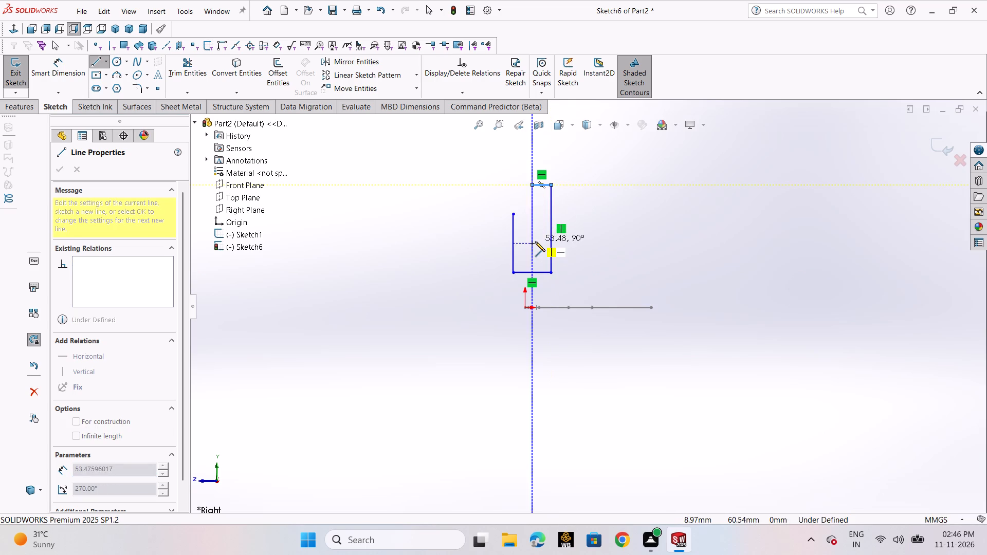
pyautogui.click(535, 242)
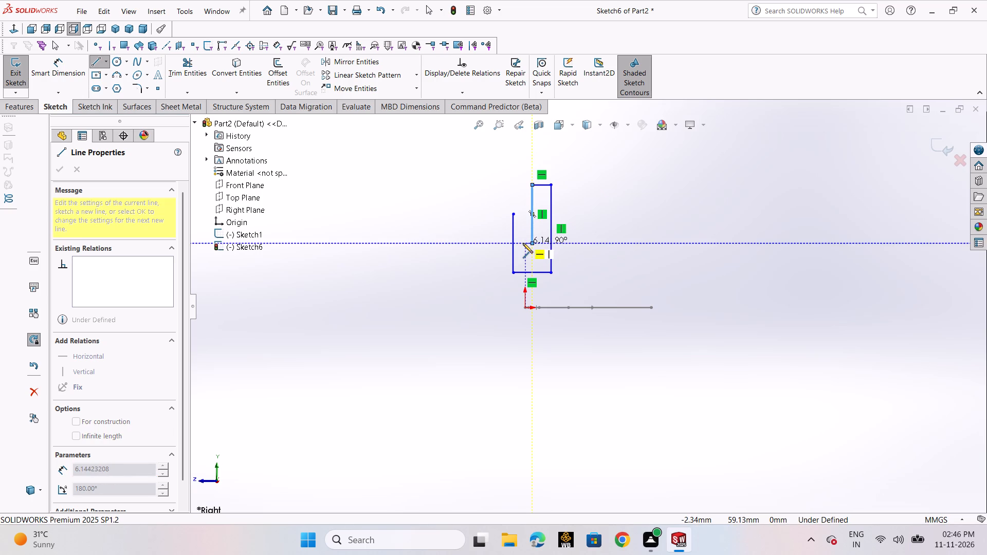
pyautogui.click(516, 243)
pyautogui.rightClick(516, 243)
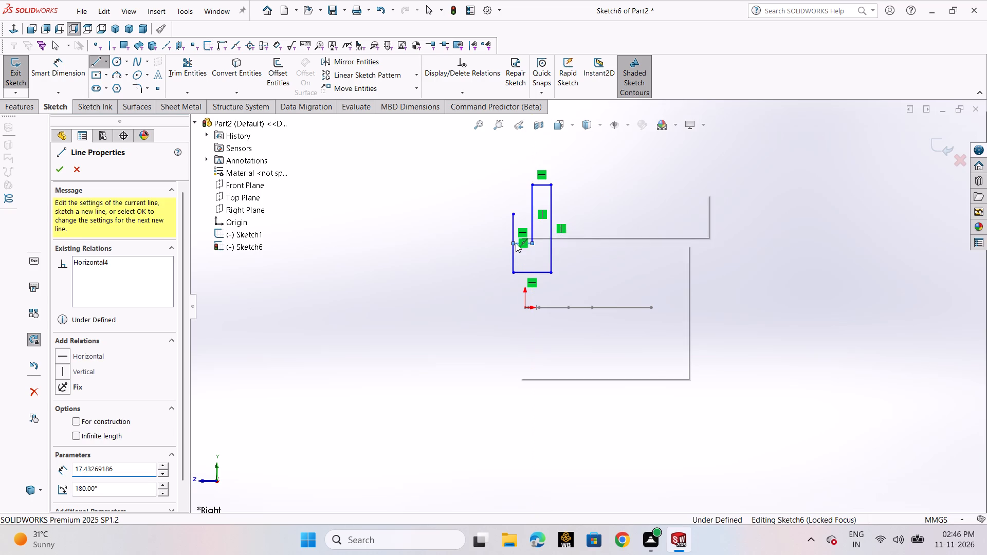
pyautogui.click(540, 250)
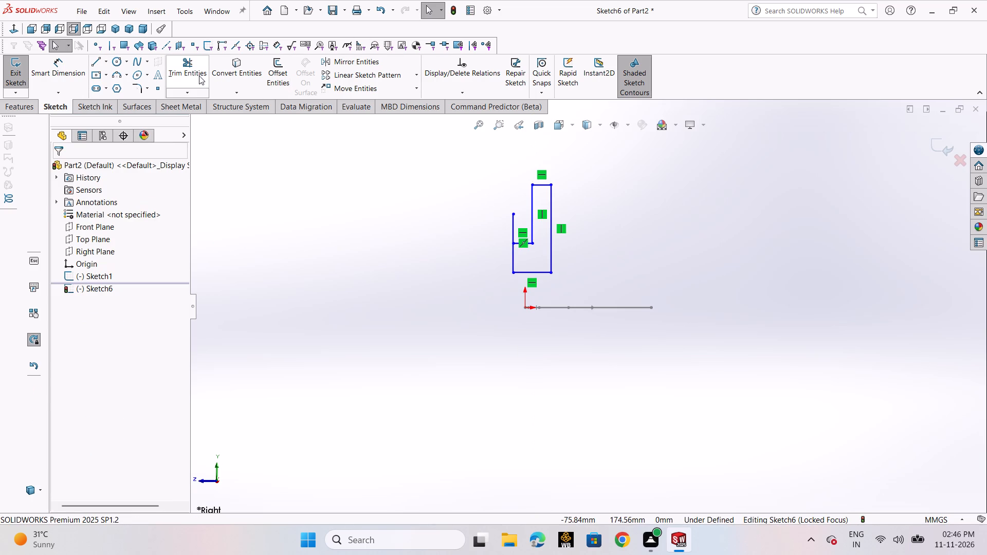
# Trim the vertical line stub protruding above the L-shaped profile's lower step and exit the sketch.
pyautogui.click(199, 76)
pyautogui.moveTo(483, 225); pyautogui.dragTo(516, 223)
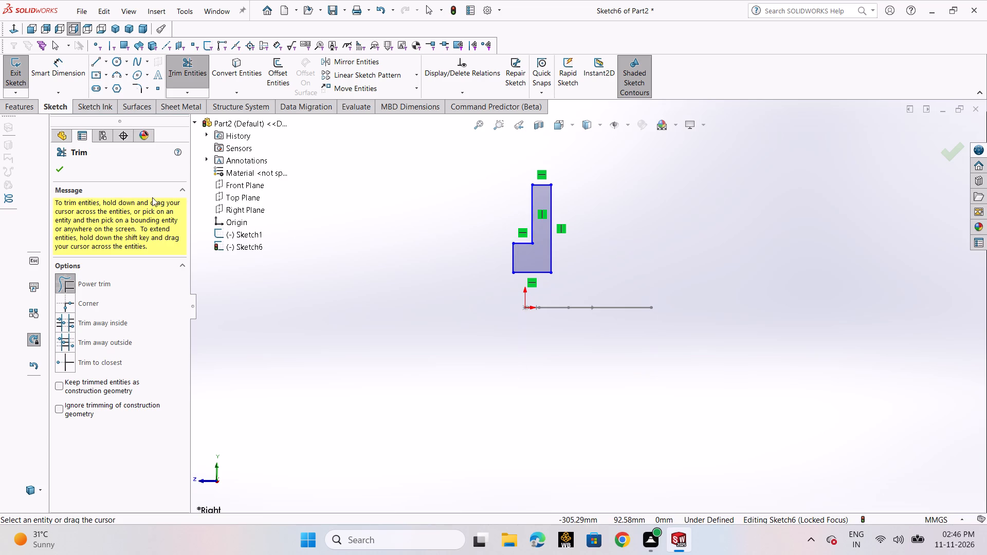
pyautogui.click(62, 170)
pyautogui.click(7, 67)
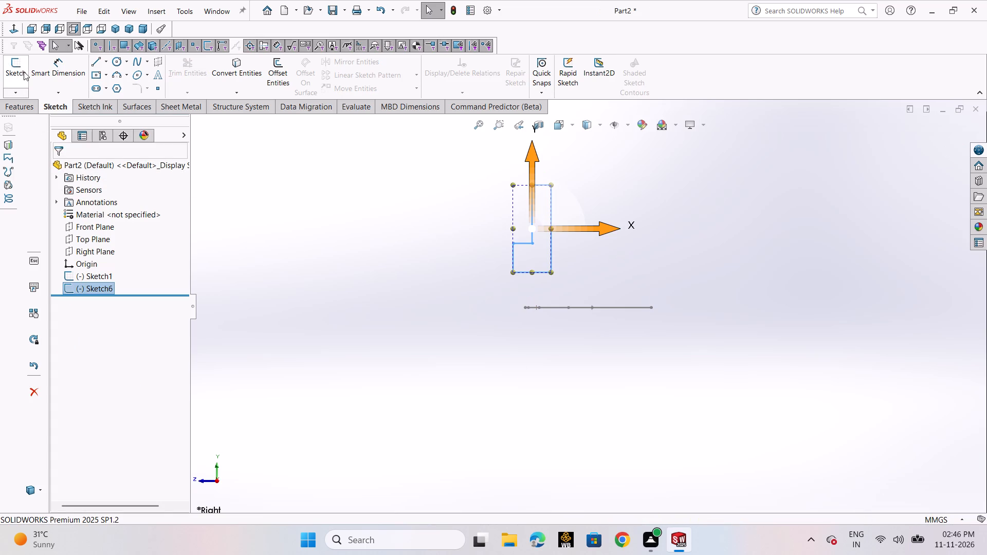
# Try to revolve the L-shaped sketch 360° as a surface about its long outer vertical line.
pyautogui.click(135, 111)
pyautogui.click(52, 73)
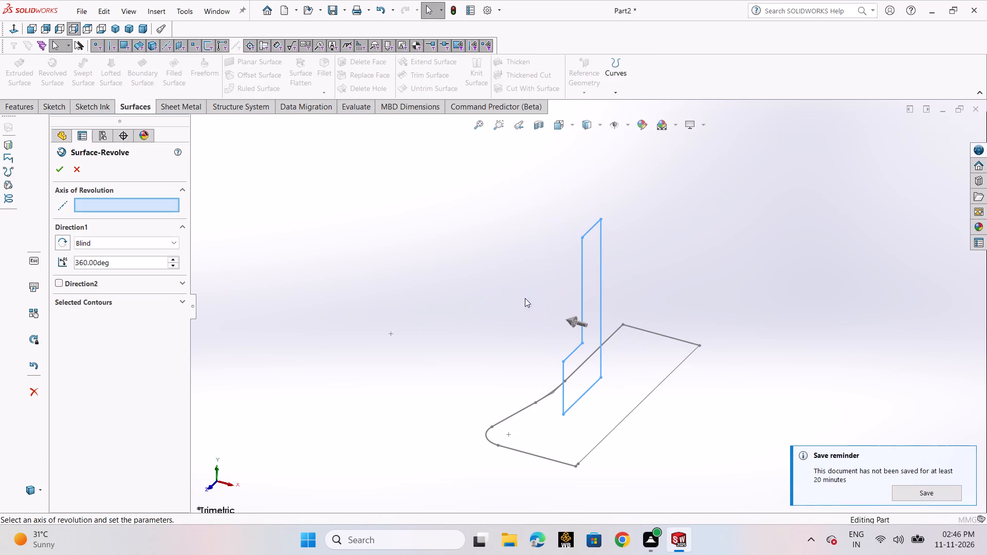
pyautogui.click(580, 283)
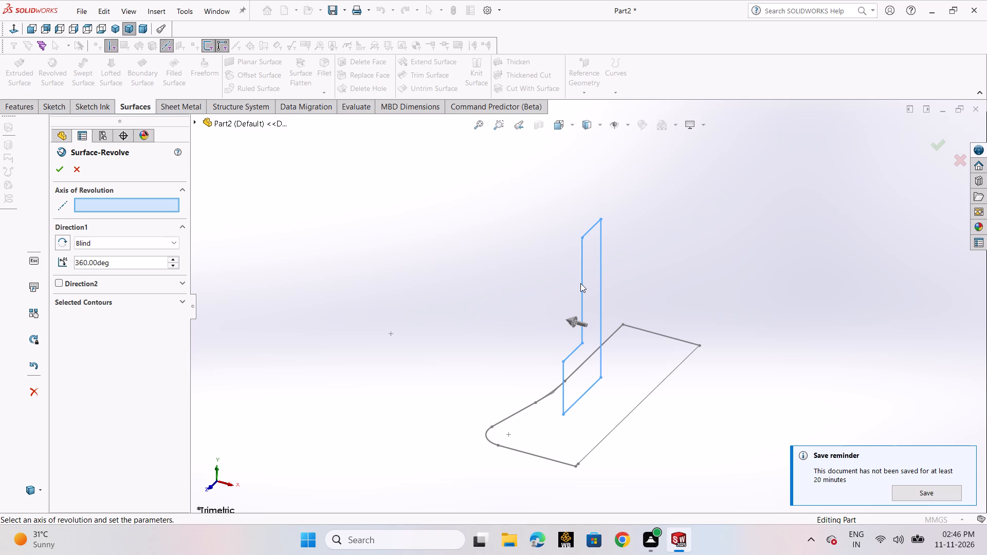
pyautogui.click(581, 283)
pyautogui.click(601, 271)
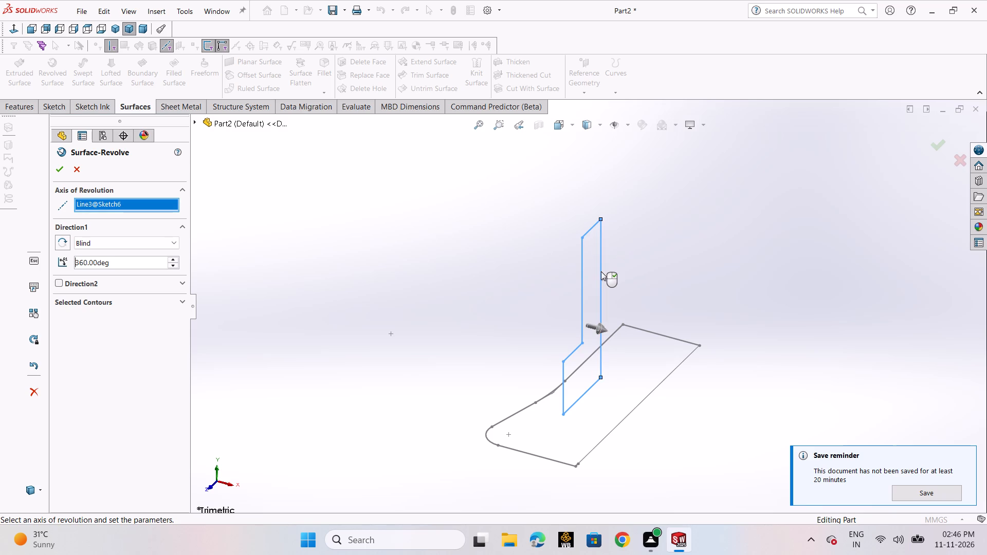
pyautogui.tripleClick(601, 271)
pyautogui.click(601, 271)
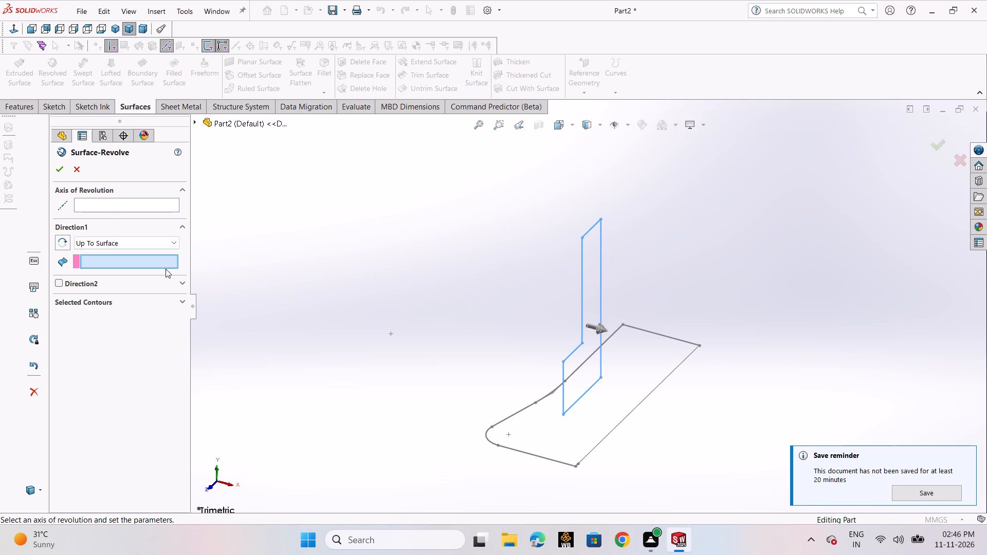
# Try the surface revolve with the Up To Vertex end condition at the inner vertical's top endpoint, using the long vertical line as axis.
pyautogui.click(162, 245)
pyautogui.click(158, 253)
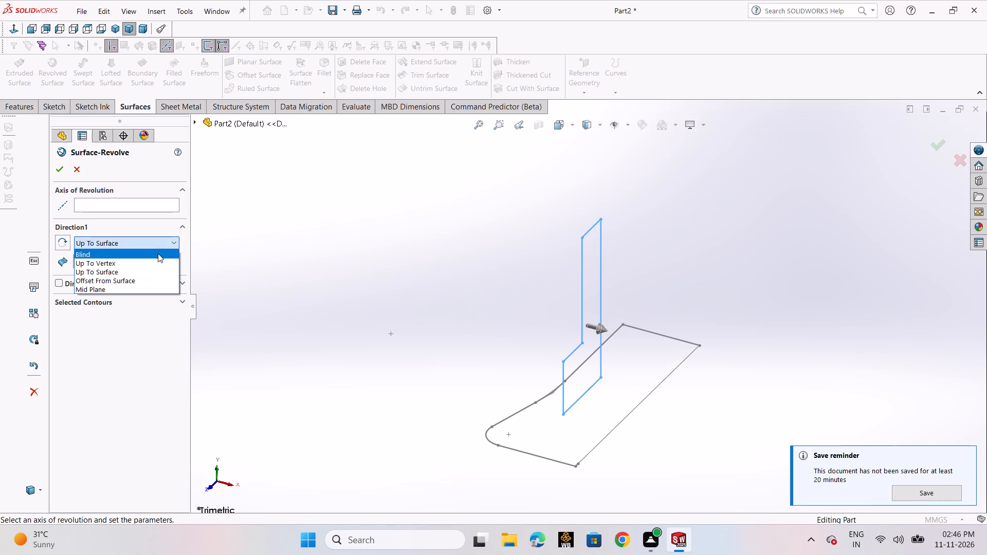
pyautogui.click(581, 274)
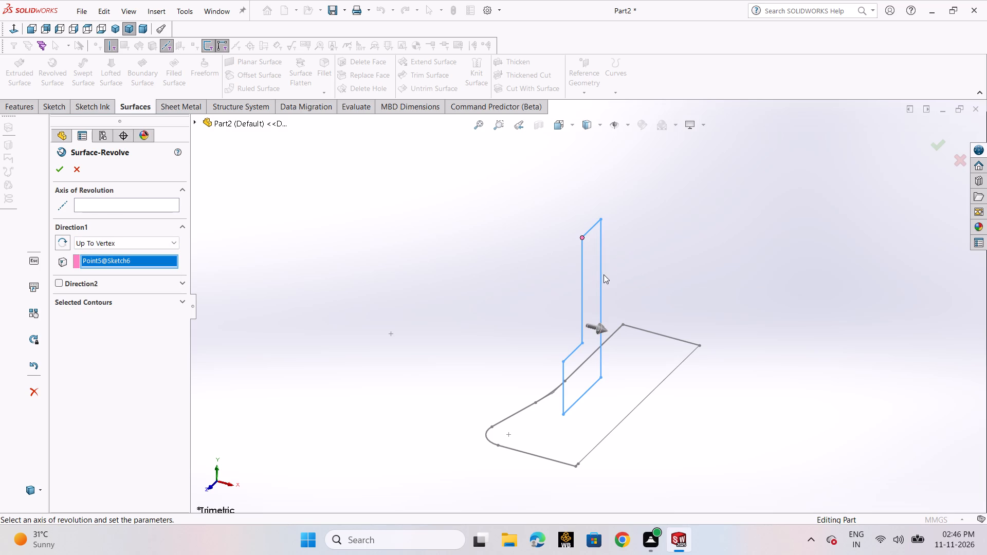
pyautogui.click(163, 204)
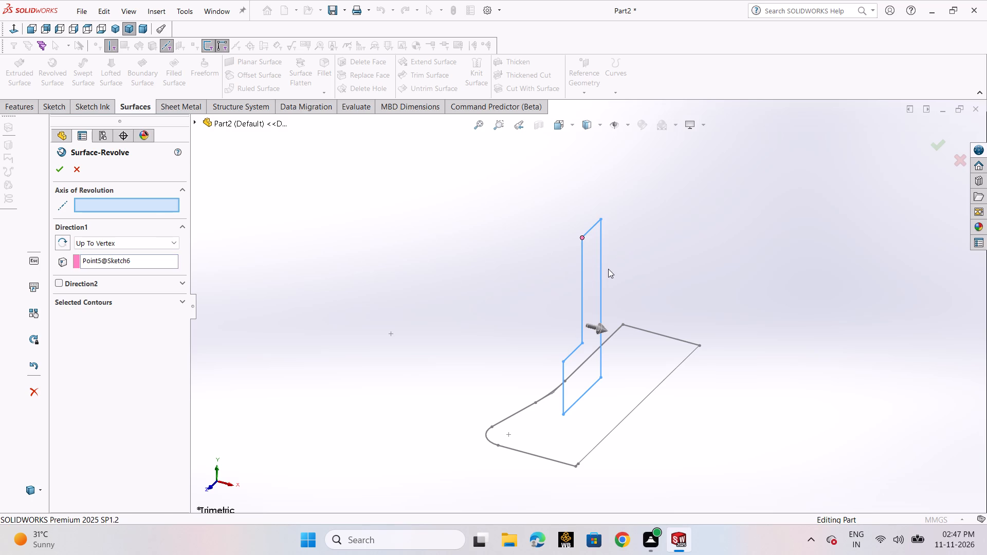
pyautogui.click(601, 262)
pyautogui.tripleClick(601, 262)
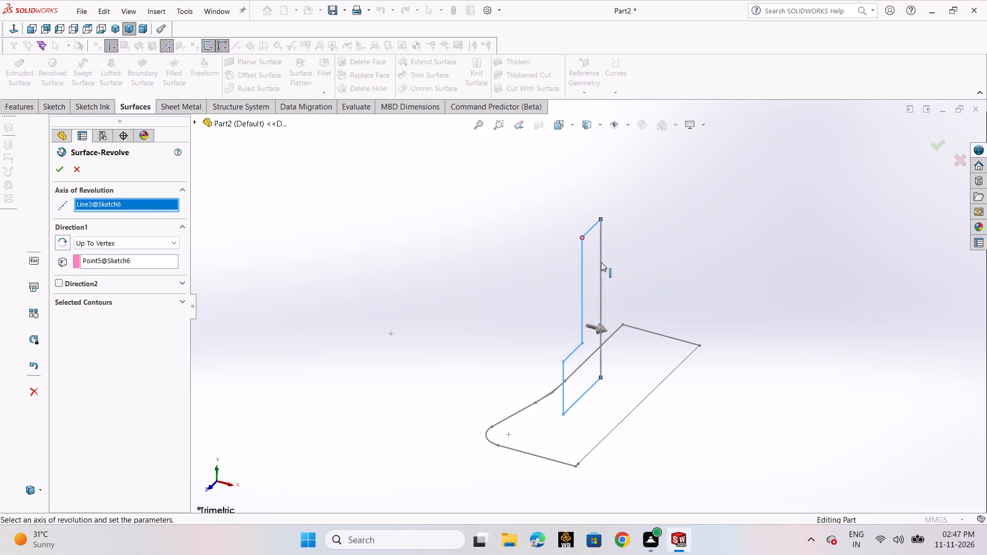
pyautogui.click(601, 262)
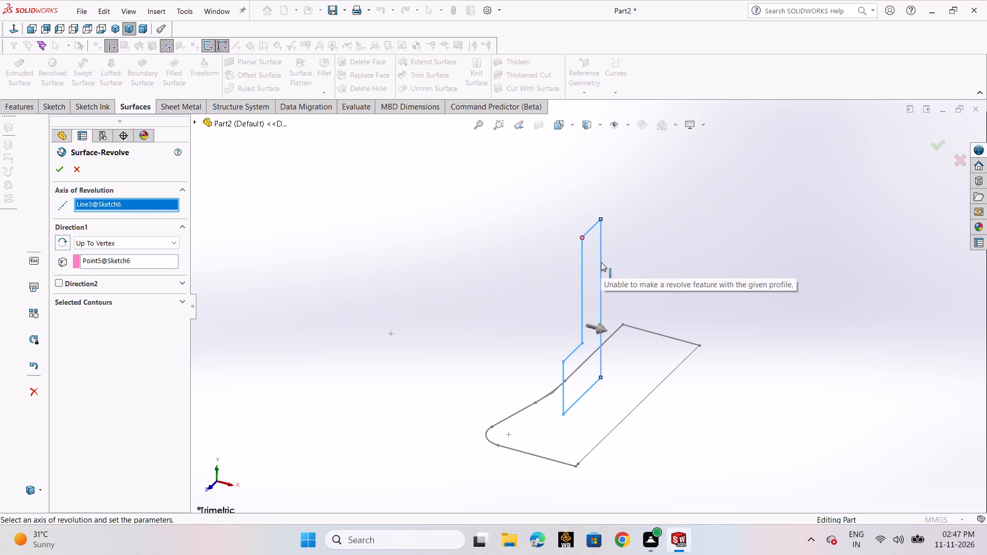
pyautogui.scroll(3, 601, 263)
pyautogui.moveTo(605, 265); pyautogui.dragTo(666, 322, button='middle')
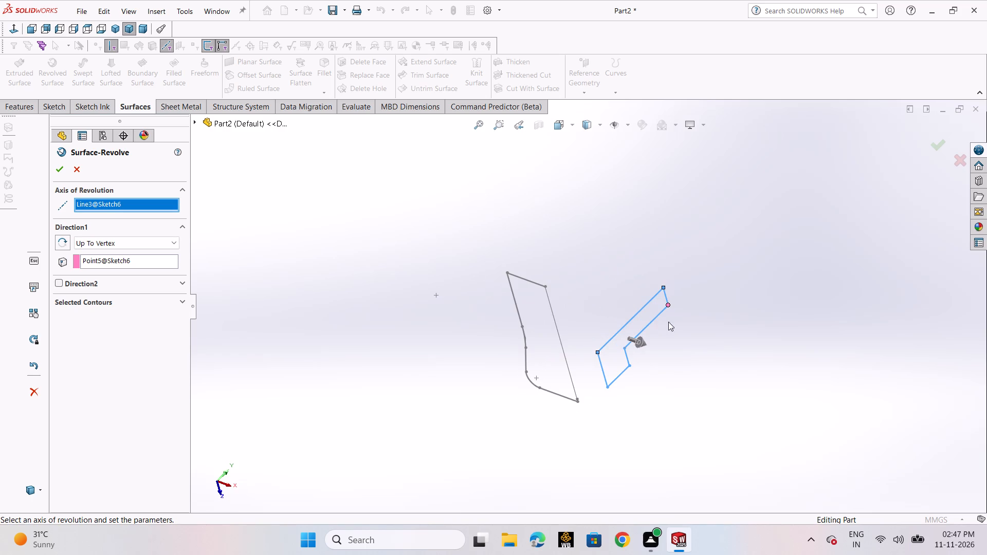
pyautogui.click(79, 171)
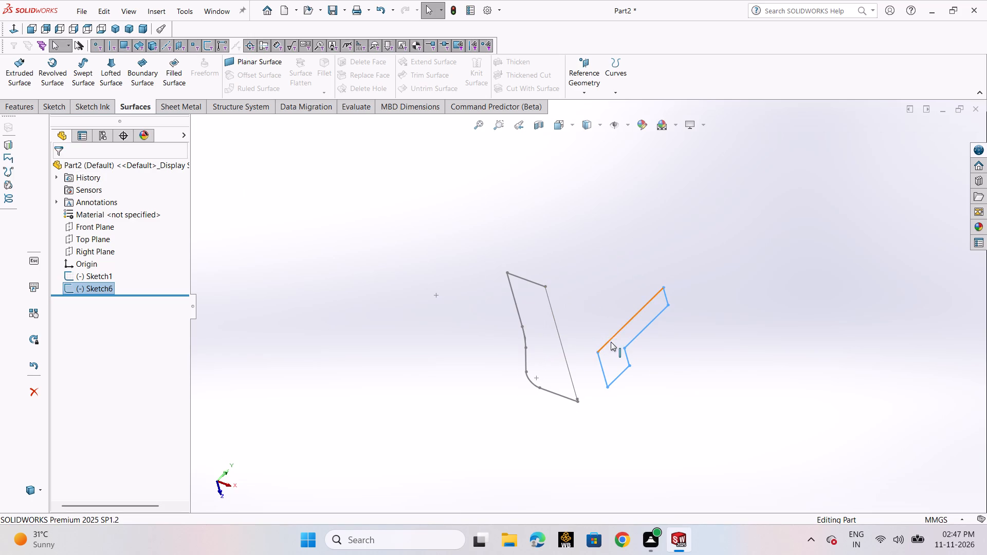
# Delete all six lines of the L-shaped test sketch and exit the sketch.
pyautogui.doubleClick(653, 322)
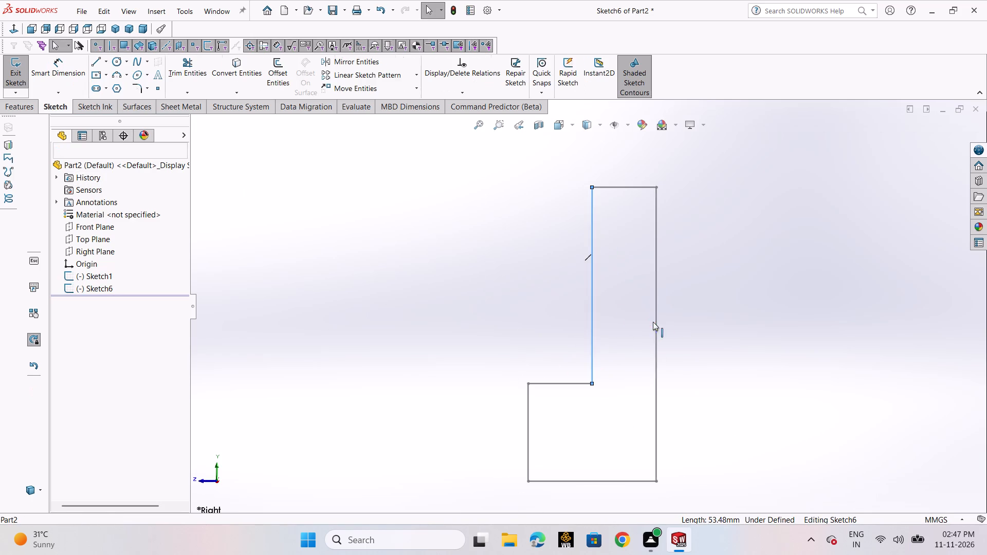
pyautogui.scroll(4, 653, 322)
pyautogui.moveTo(534, 248); pyautogui.dragTo(689, 416)
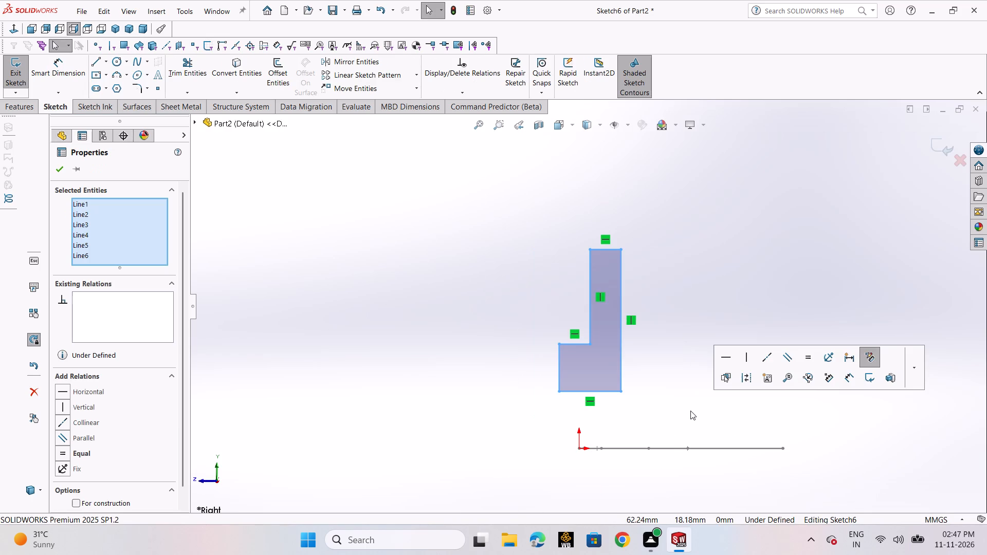
pyautogui.press('Delete')
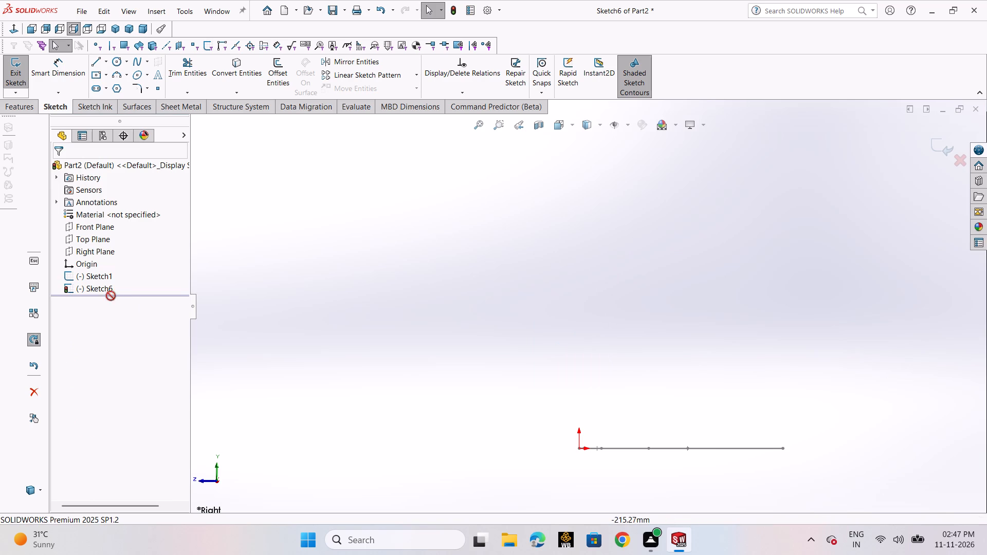
pyautogui.click(97, 278)
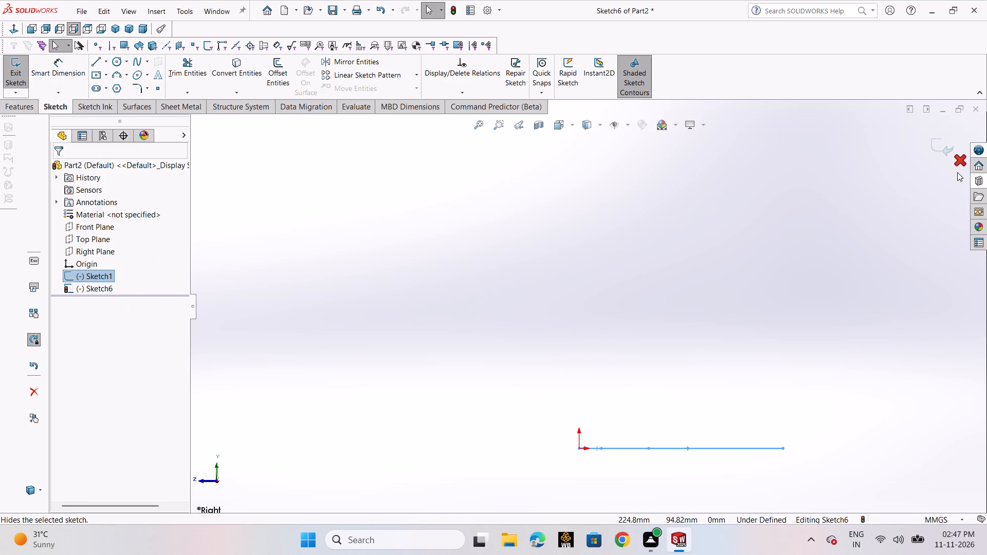
pyautogui.click(947, 151)
# Edit Sketch1 to trim away the top rim line and the long vertical closing line, leaving the outer profile open.
pyautogui.scroll(3, 761, 344)
pyautogui.moveTo(714, 377); pyautogui.dragTo(725, 452, button='middle')
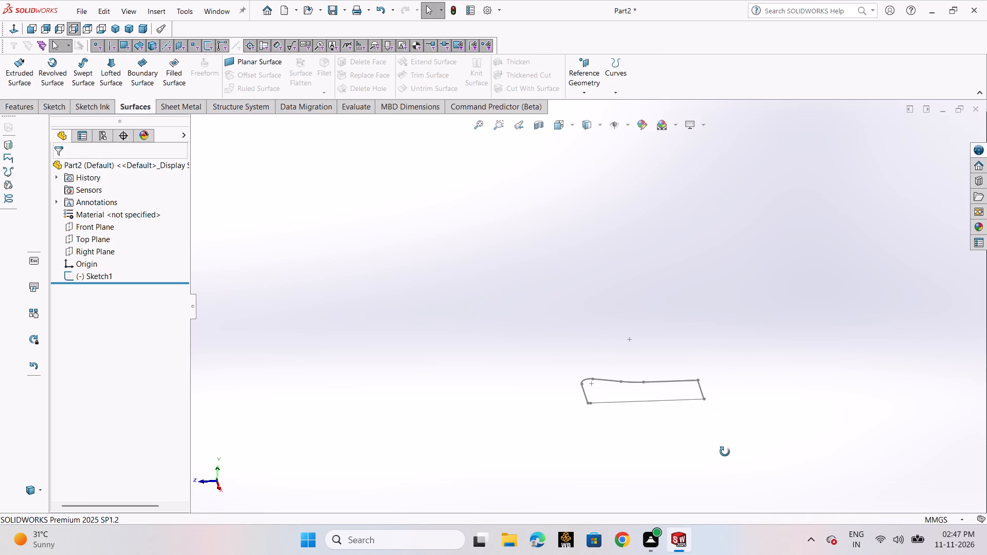
pyautogui.moveTo(725, 452); pyautogui.dragTo(725, 455, button='middle')
pyautogui.doubleClick(681, 378)
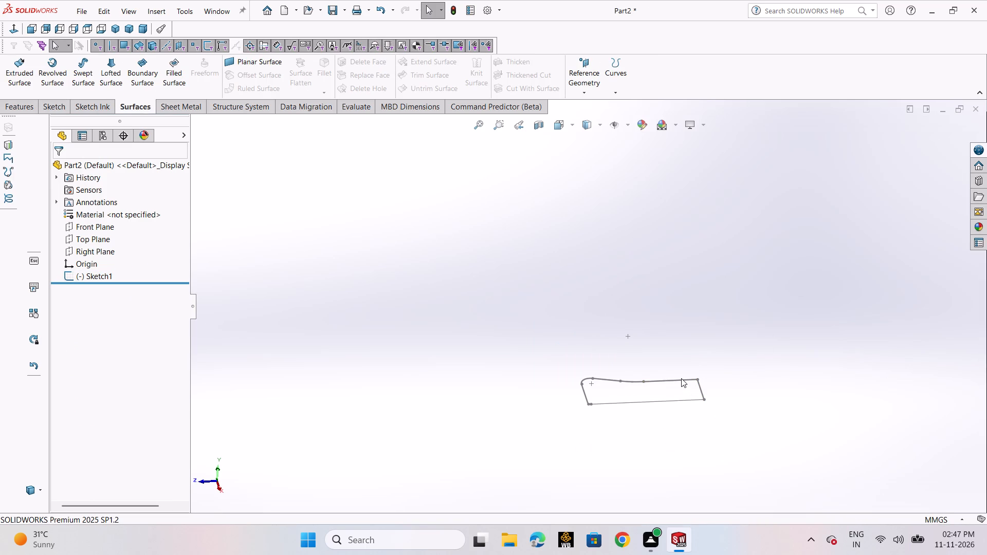
pyautogui.doubleClick(687, 378)
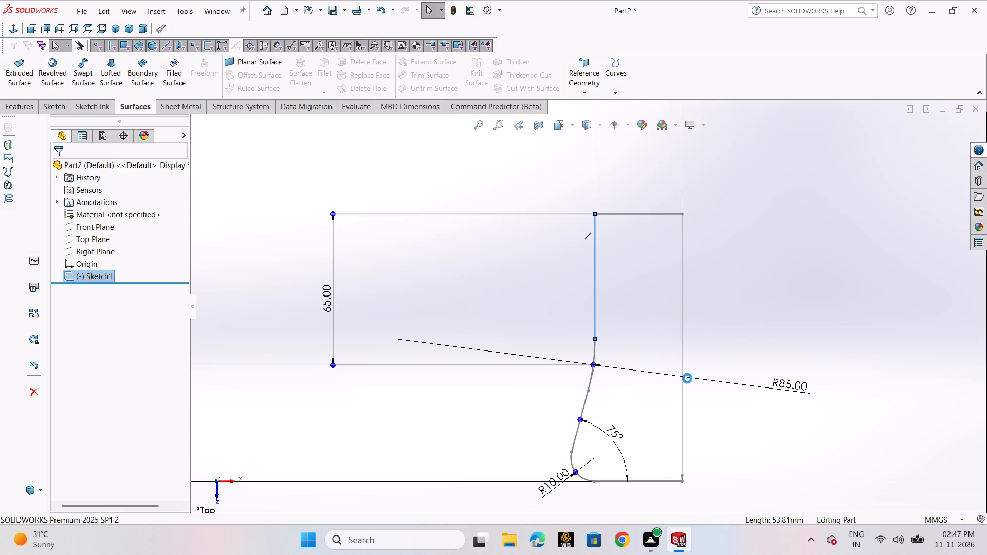
pyautogui.scroll(5, 683, 313)
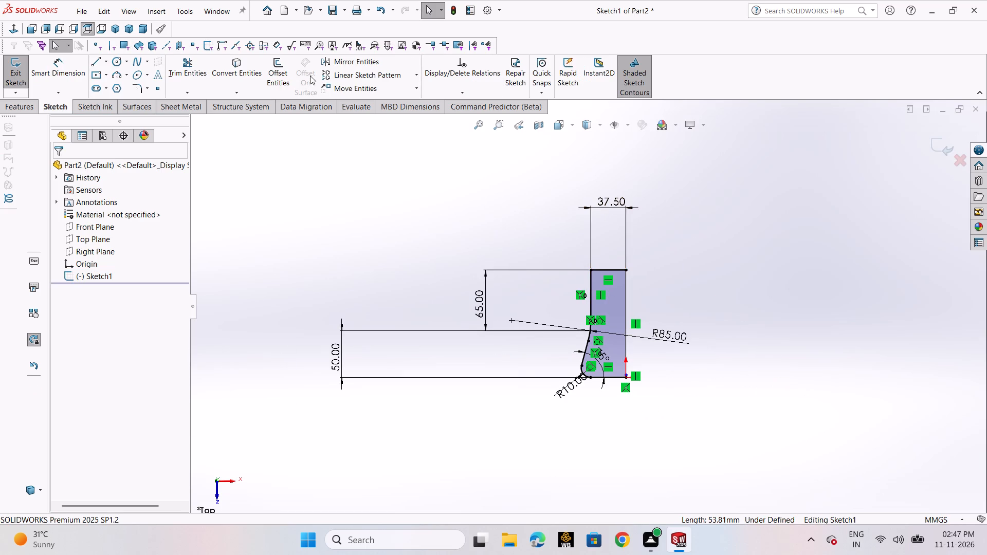
pyautogui.click(195, 69)
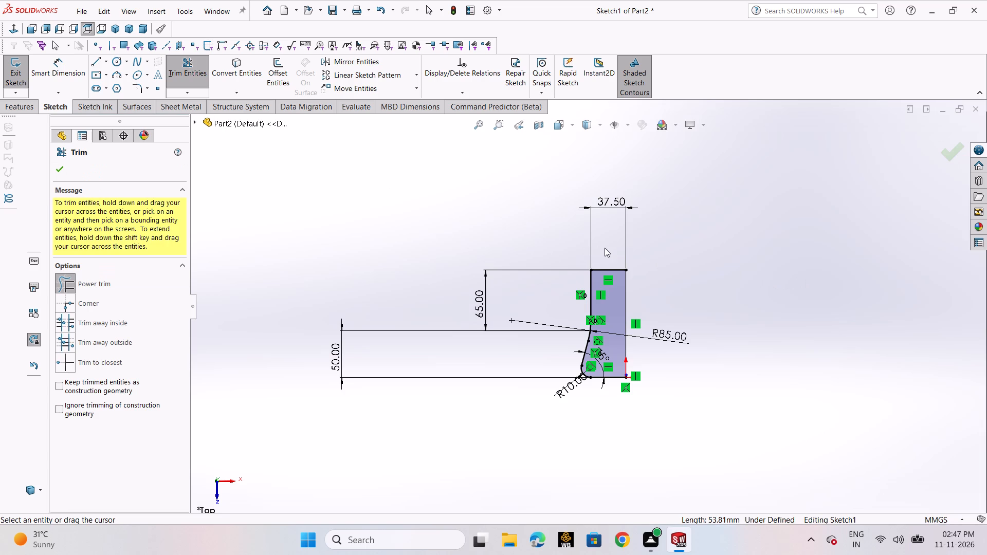
pyautogui.moveTo(608, 250); pyautogui.dragTo(609, 281)
pyautogui.moveTo(616, 297); pyautogui.dragTo(638, 297)
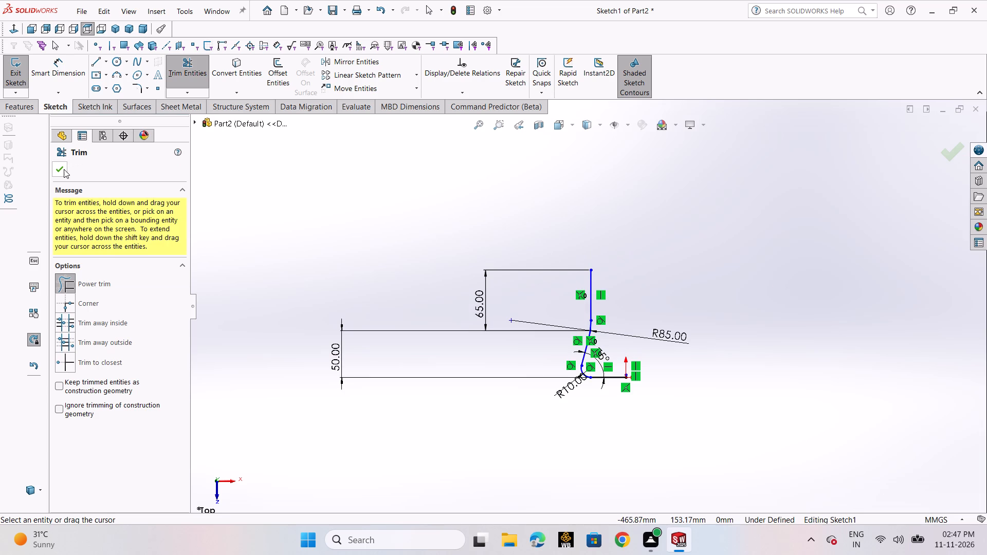
pyautogui.click(64, 169)
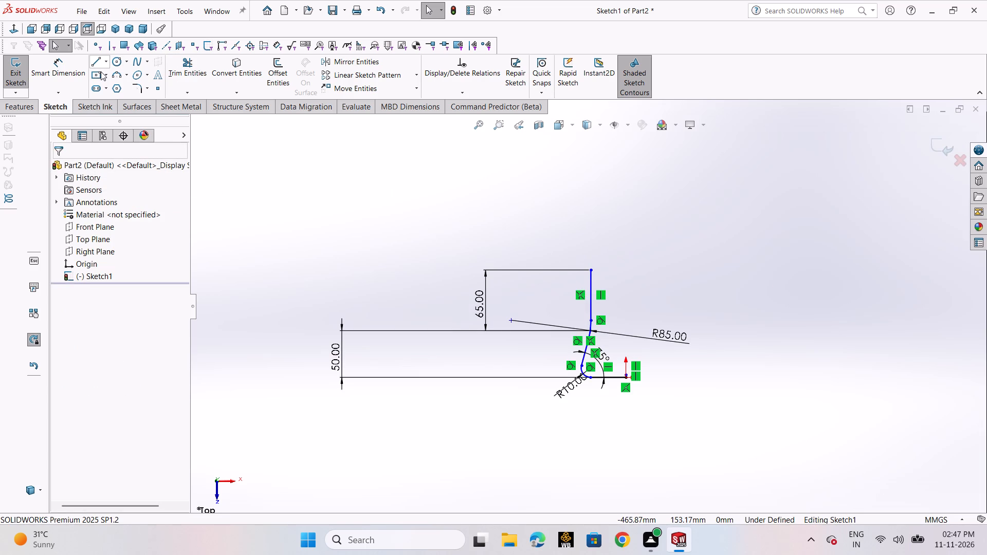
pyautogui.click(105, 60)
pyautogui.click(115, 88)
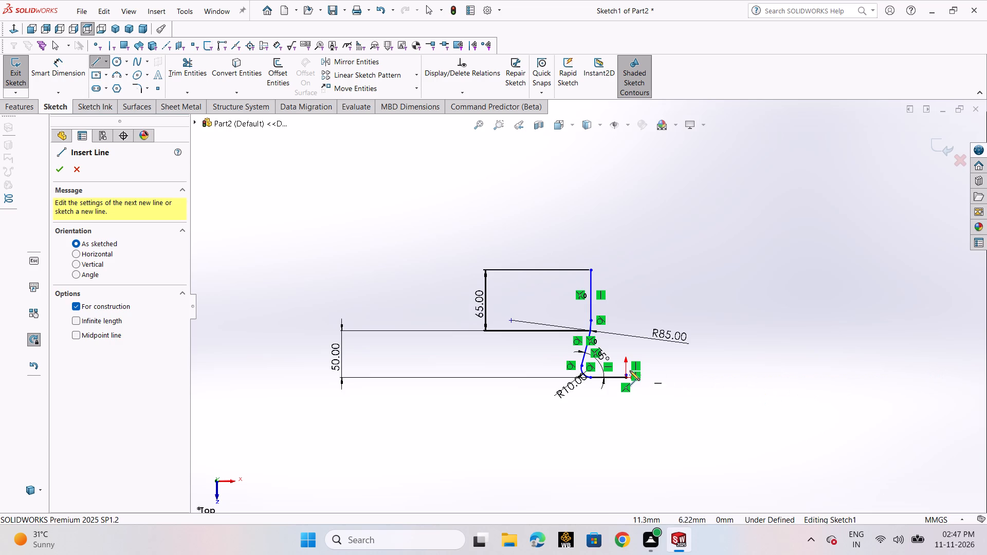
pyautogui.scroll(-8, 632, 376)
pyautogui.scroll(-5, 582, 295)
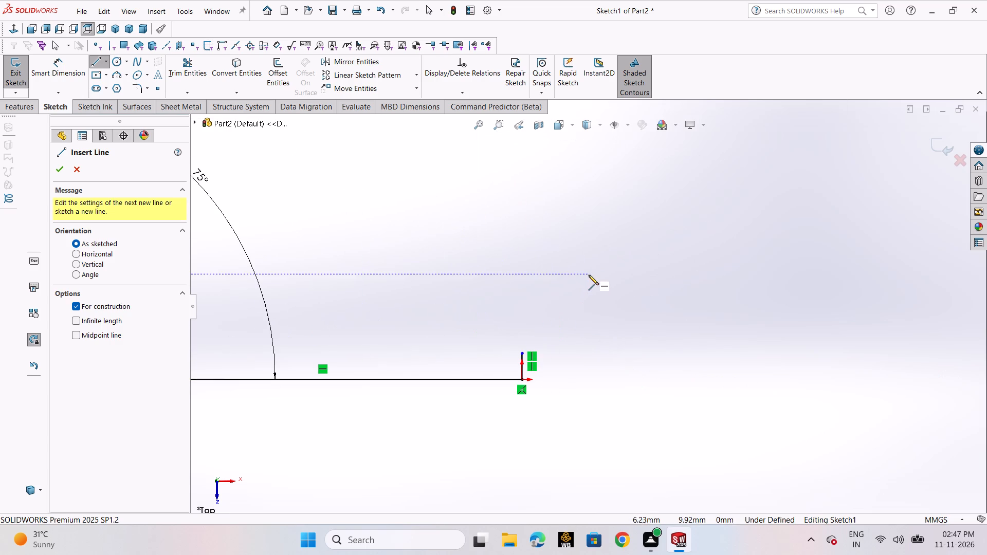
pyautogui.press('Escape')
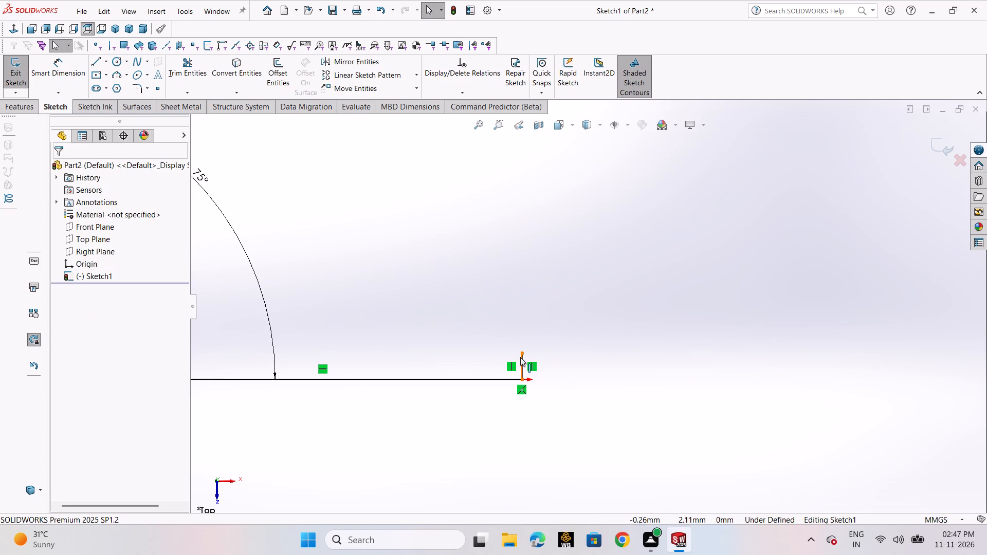
# Delete the leftover short vertical line at the origin from Sketch1, along with its associated references.
pyautogui.click(520, 357)
pyautogui.press('Delete')
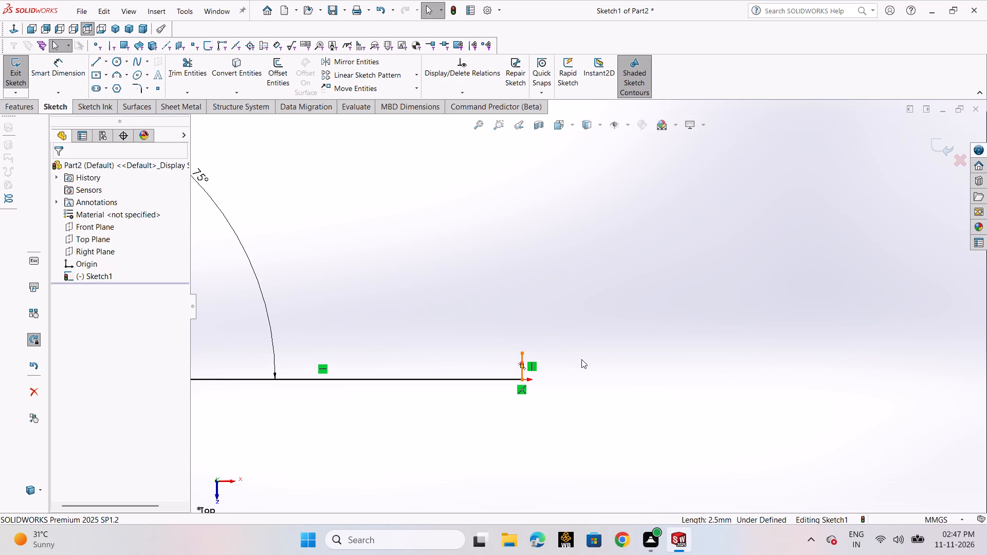
pyautogui.scroll(-4, 519, 365)
pyautogui.click(545, 331)
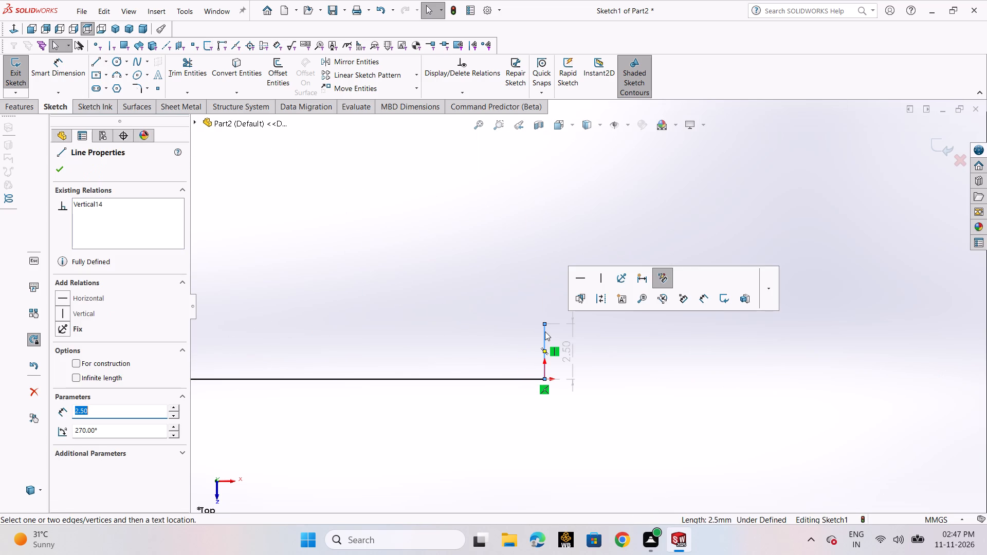
pyautogui.press('Delete')
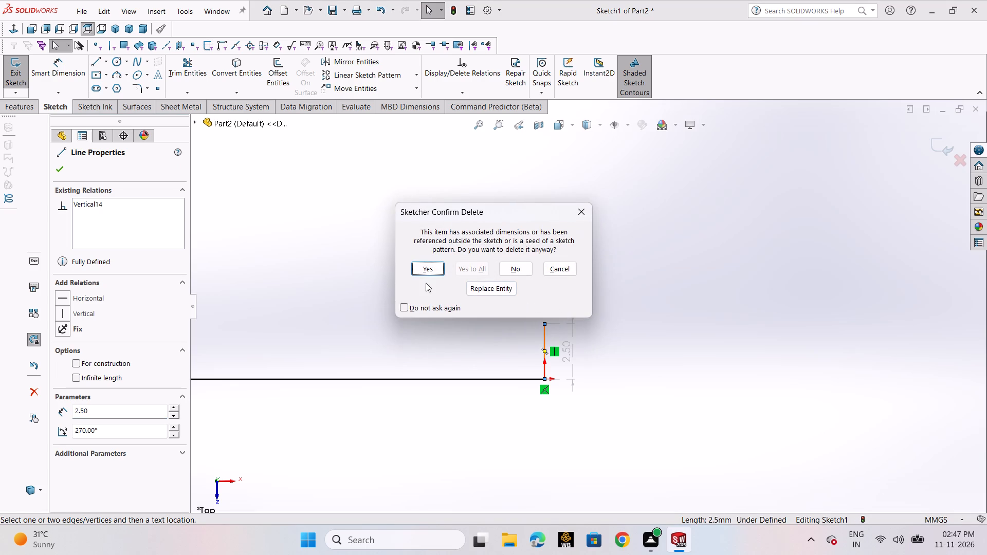
pyautogui.click(428, 272)
# Draw a vertical centerline about 186 mm long from the origin to above the profile's top, and exit the sketch.
pyautogui.scroll(14, 560, 334)
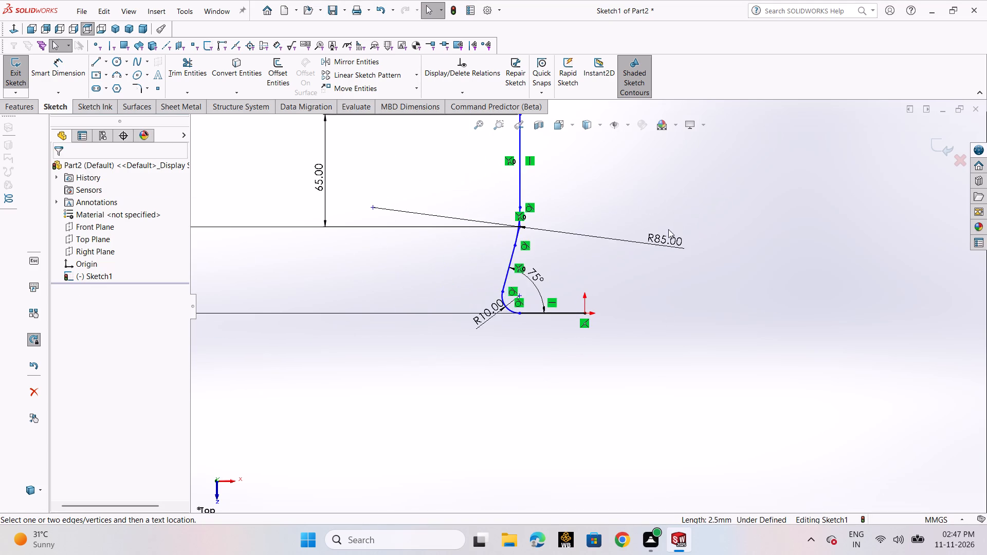
pyautogui.scroll(5, 668, 229)
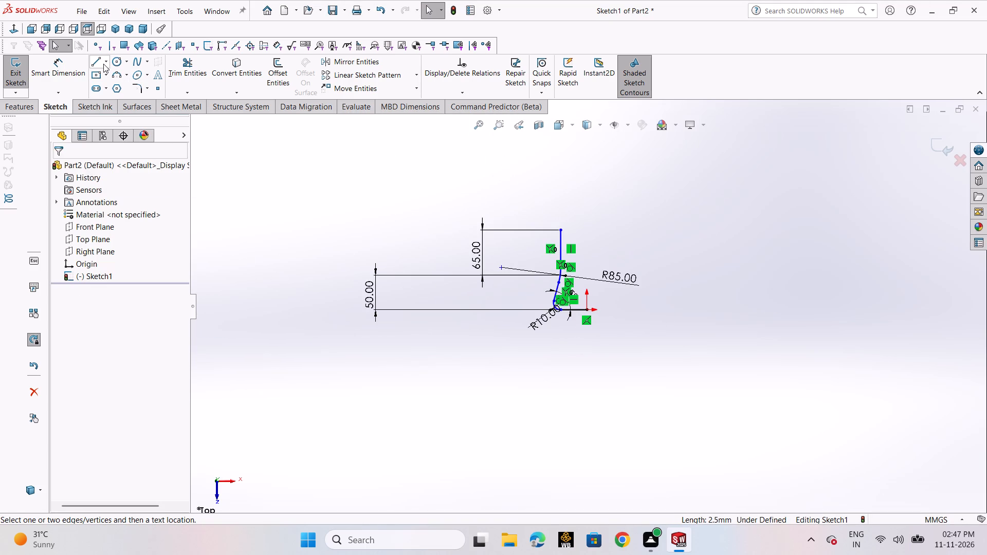
pyautogui.click(104, 64)
pyautogui.click(106, 83)
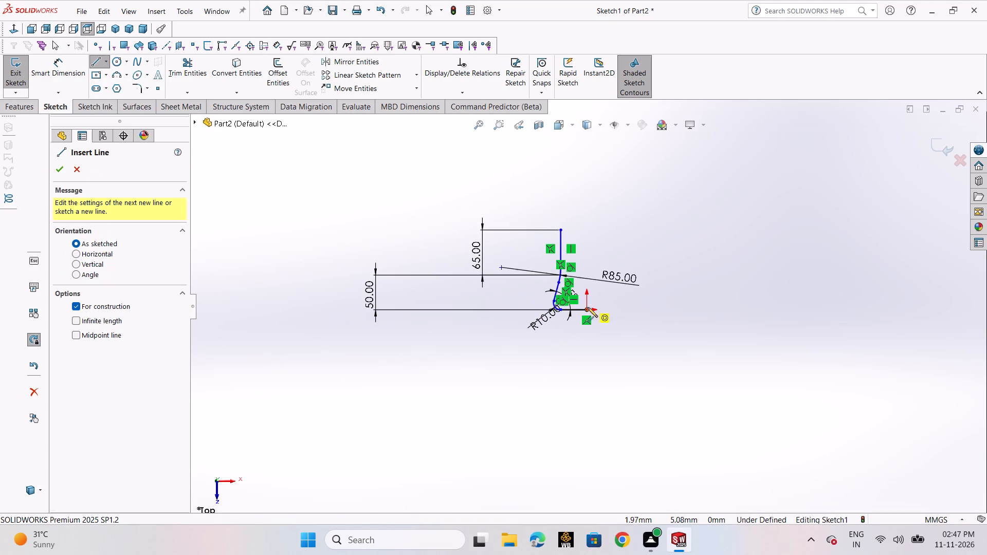
pyautogui.click(588, 310)
pyautogui.click(588, 180)
pyautogui.rightClick(588, 180)
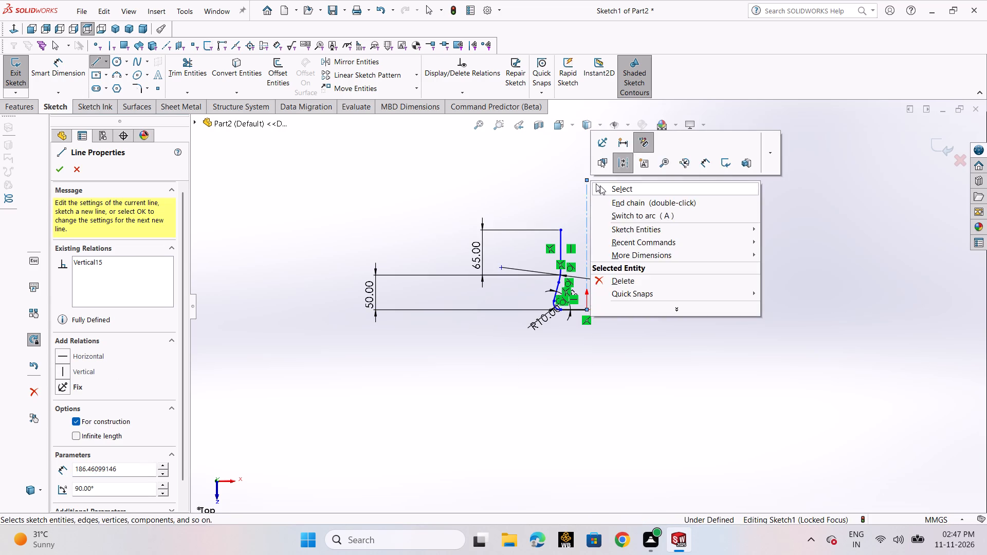
pyautogui.click(600, 186)
pyautogui.click(17, 77)
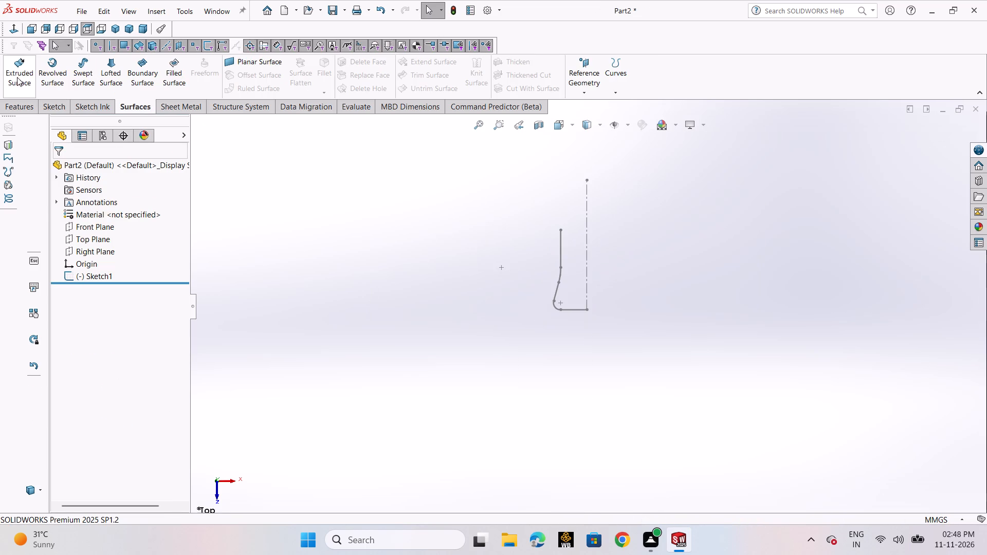
# Revolve Sketch1's open profile 360° around the vertical centerline as a surface.
pyautogui.click(56, 71)
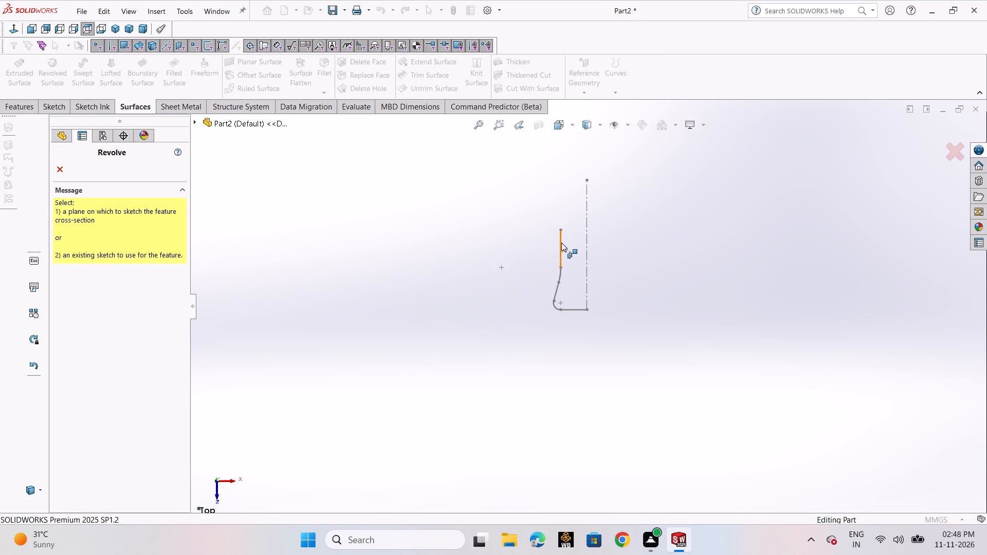
pyautogui.click(561, 243)
pyautogui.scroll(3, 551, 288)
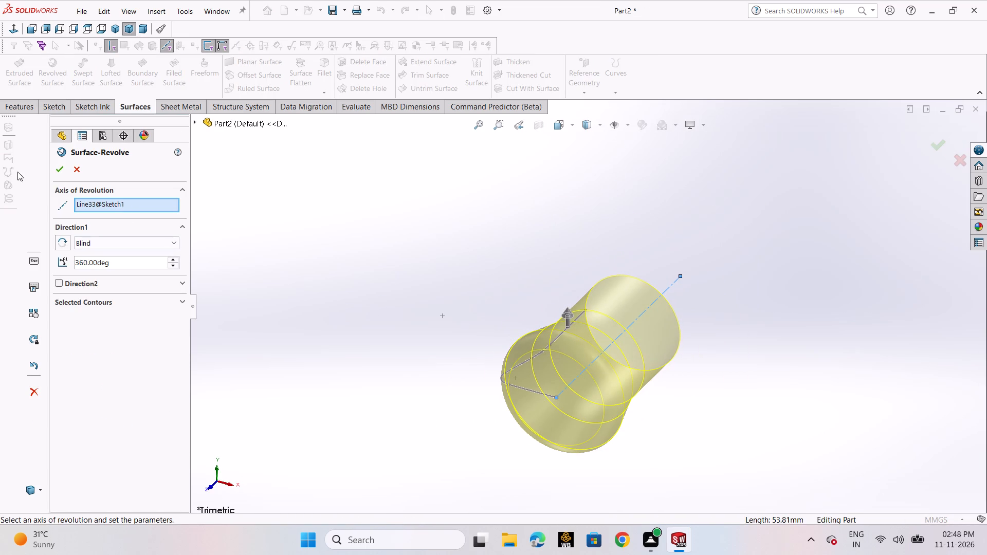
pyautogui.click(58, 171)
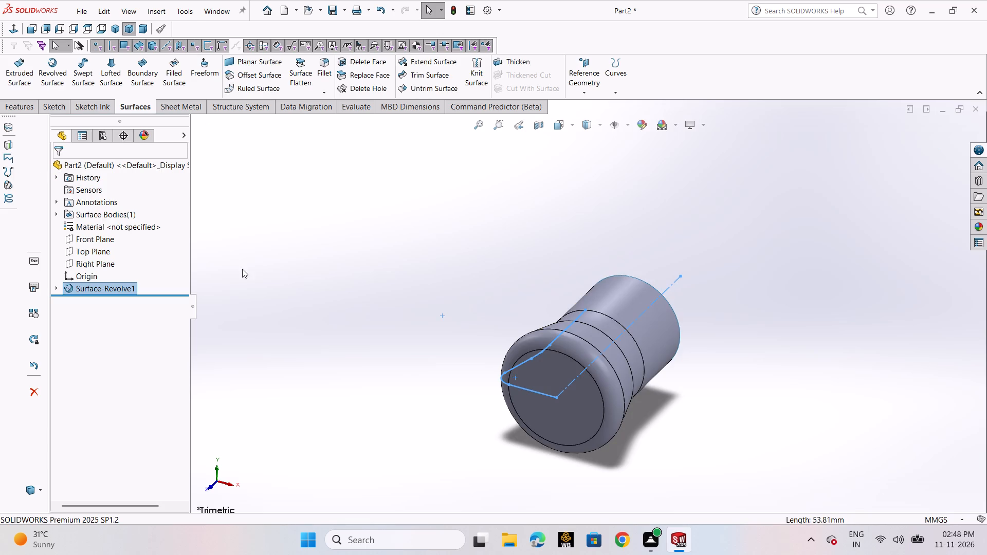
pyautogui.scroll(2, 445, 275)
pyautogui.click(445, 275)
pyautogui.moveTo(564, 280); pyautogui.dragTo(471, 308, button='middle')
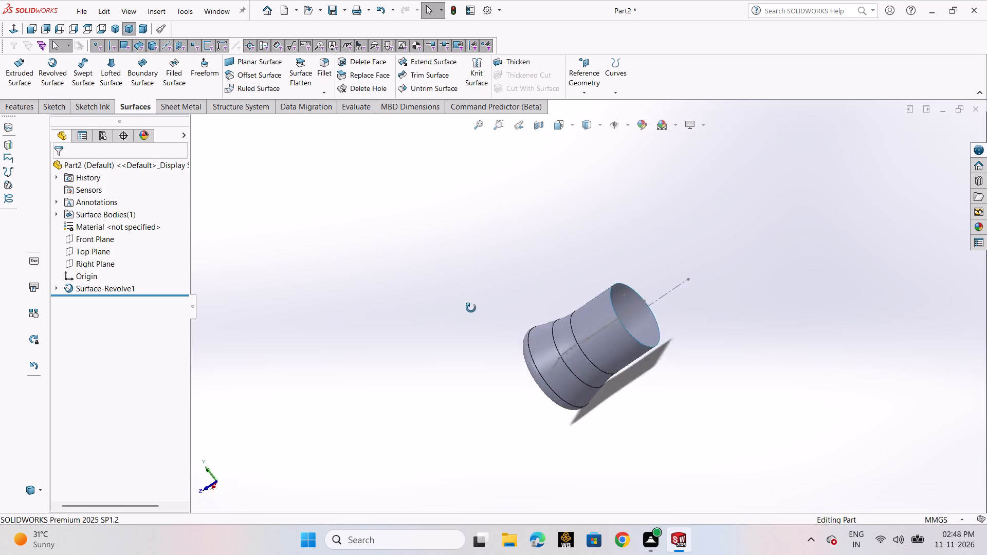
pyautogui.moveTo(471, 308); pyautogui.dragTo(393, 280, button='middle')
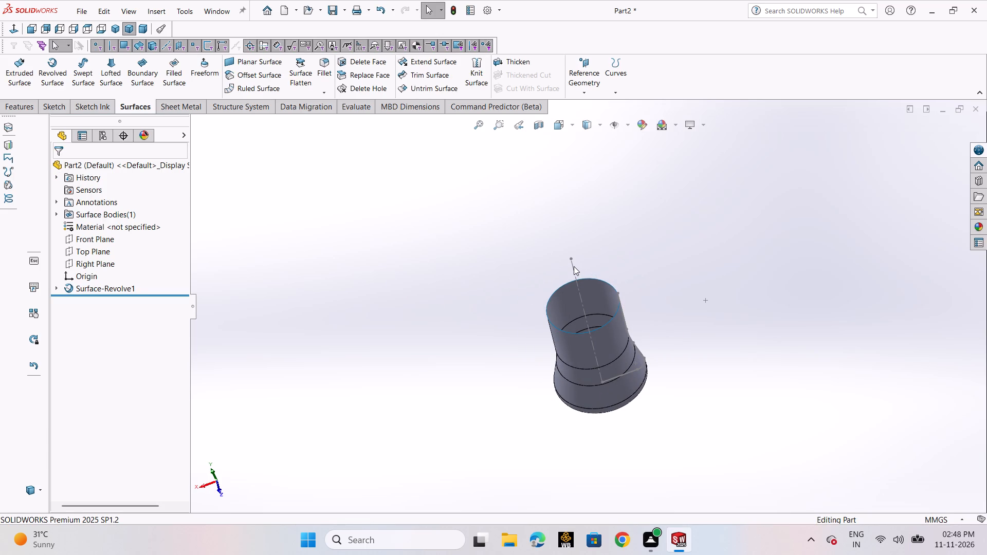
# Show Sketch1 from under the revolved surface feature.
pyautogui.click(55, 287)
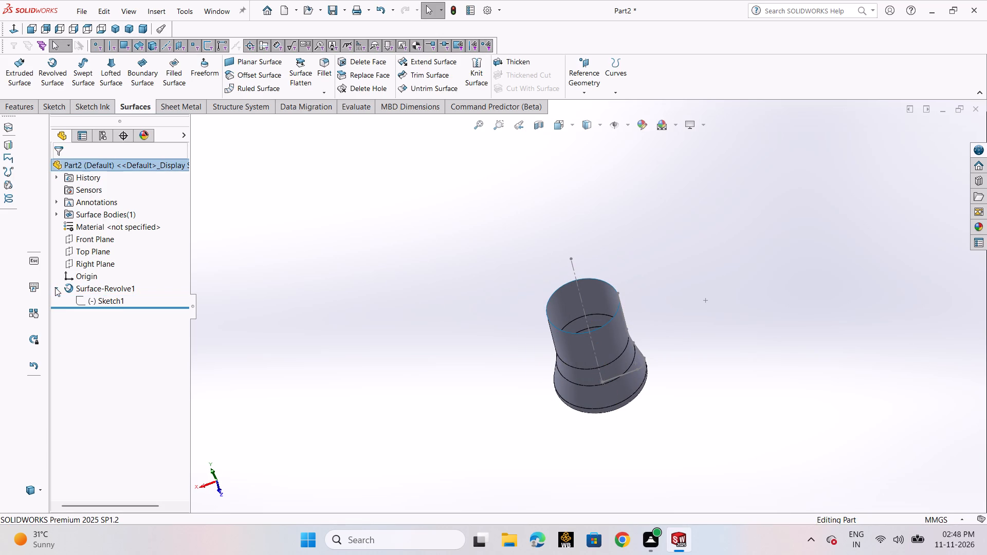
pyautogui.click(88, 299)
pyautogui.rightClick(88, 299)
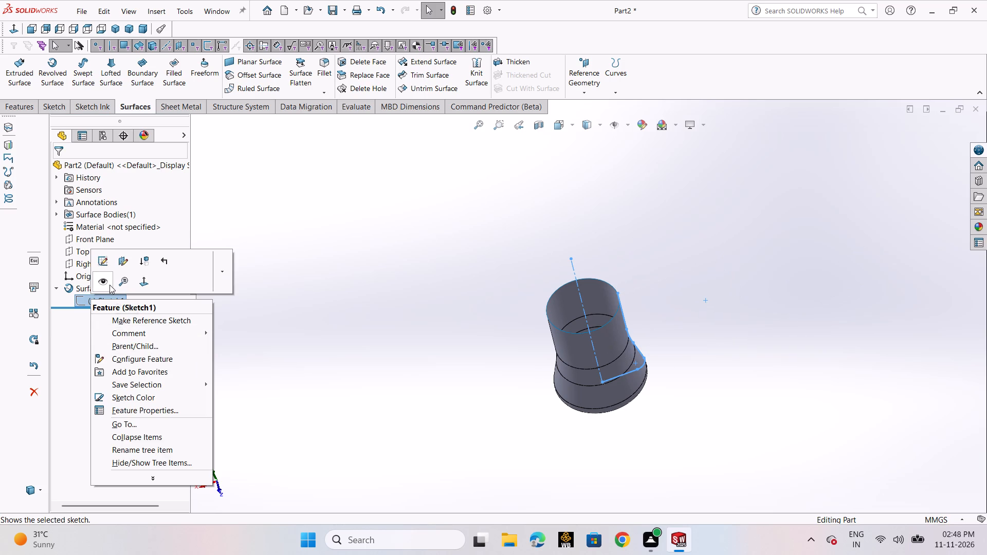
pyautogui.click(108, 284)
# On the Top Plane, sketch an open three-line handle path beside the body: horizontal about 32 mm, short slanted about 24 mm, and a longer diagonal.
pyautogui.click(99, 241)
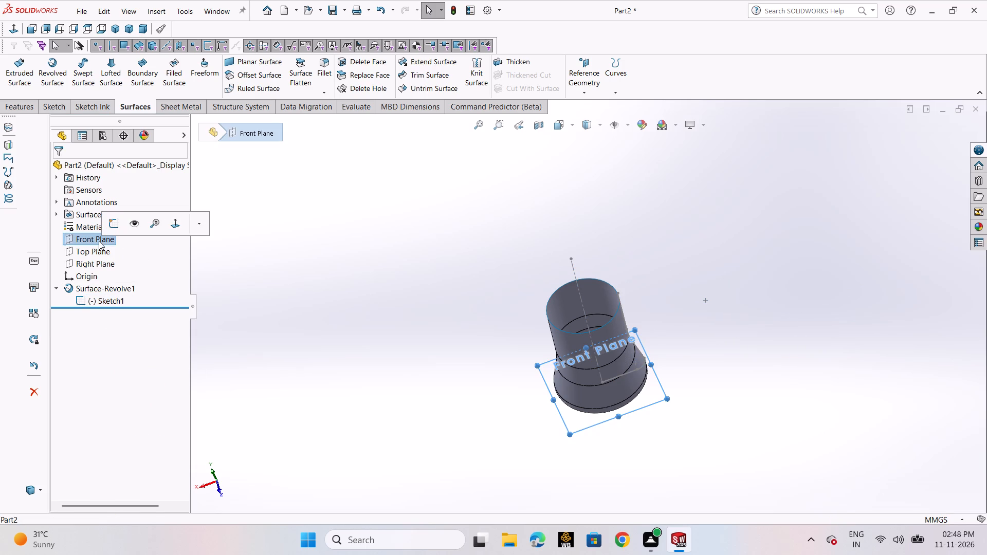
pyautogui.click(100, 253)
pyautogui.click(110, 239)
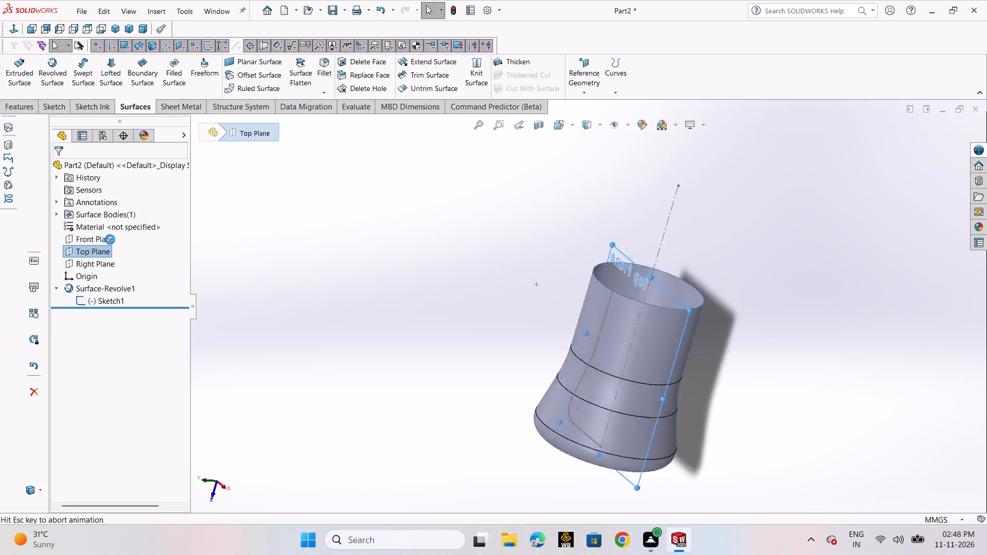
pyautogui.scroll(2, 444, 298)
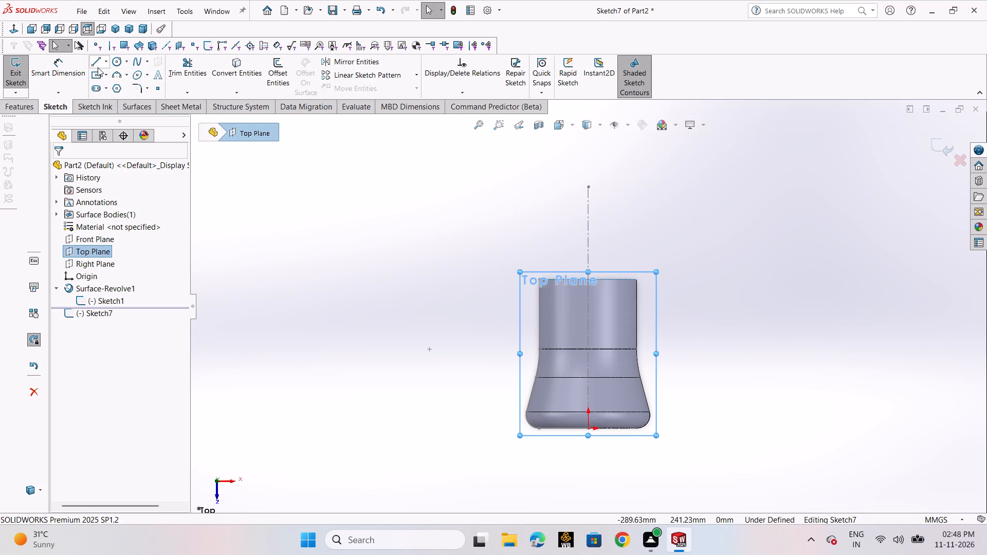
pyautogui.click(98, 67)
pyautogui.click(106, 79)
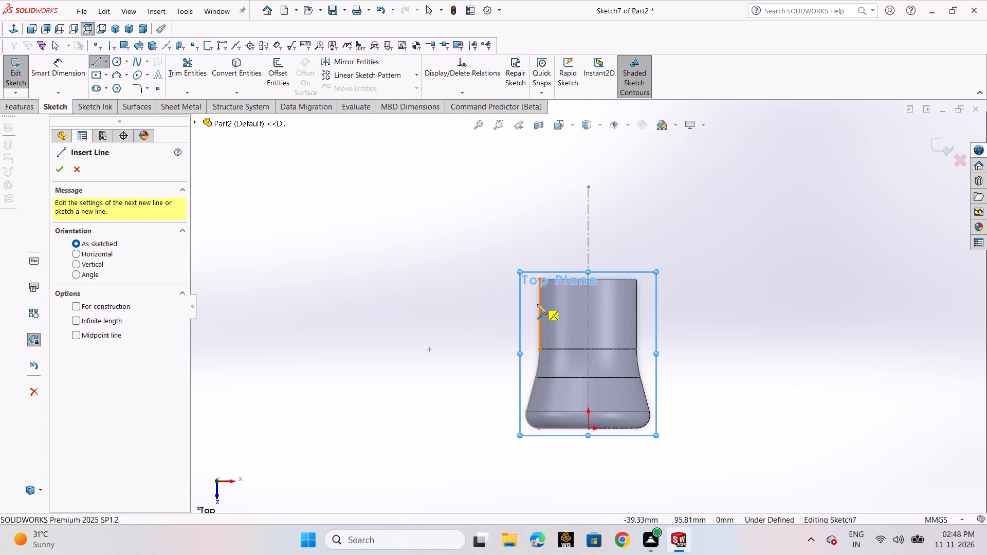
pyautogui.click(540, 303)
pyautogui.click(498, 302)
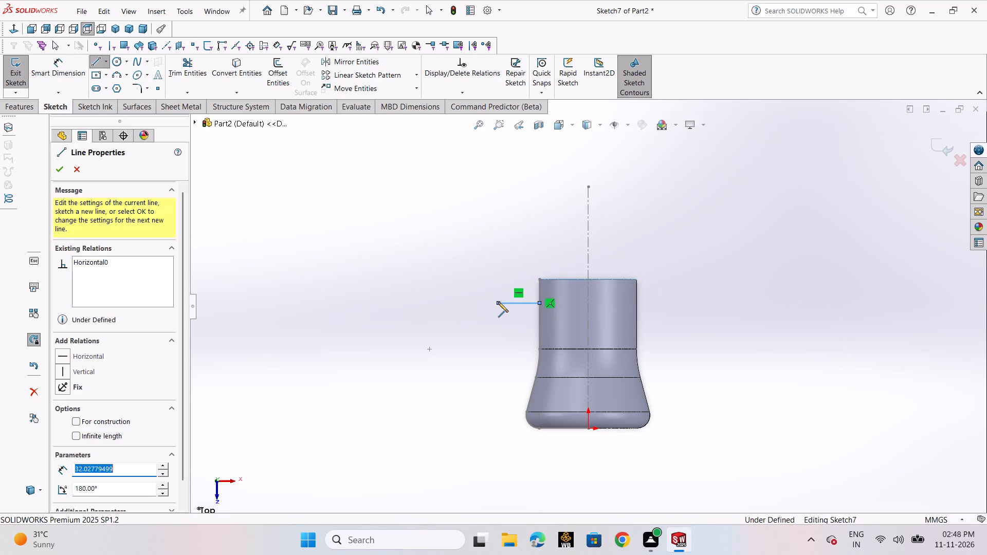
pyautogui.click(491, 333)
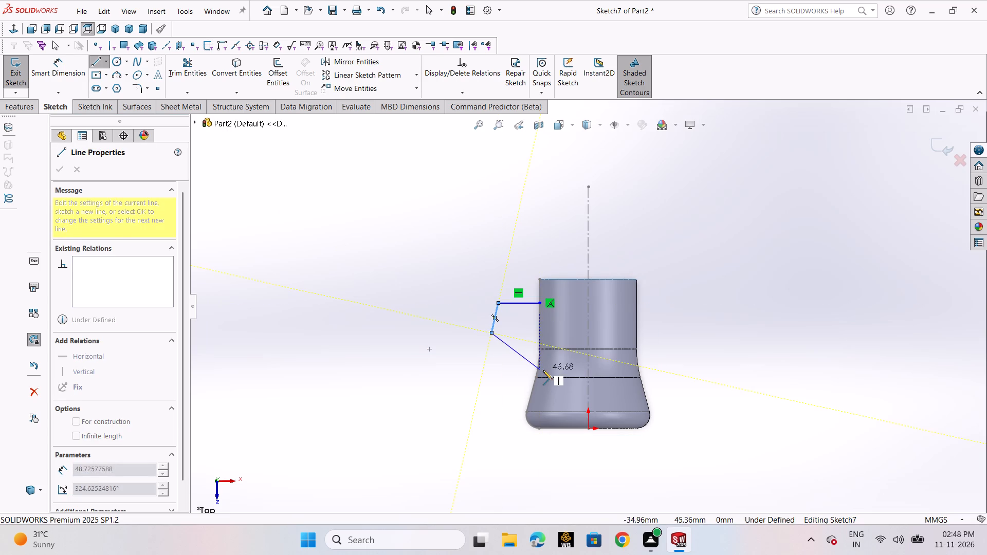
pyautogui.click(544, 370)
pyautogui.rightClick(544, 370)
pyautogui.click(569, 378)
# Delete the coincident relation at the horizontal line's body end and move that endpoint inside the body.
pyautogui.scroll(-3, 572, 326)
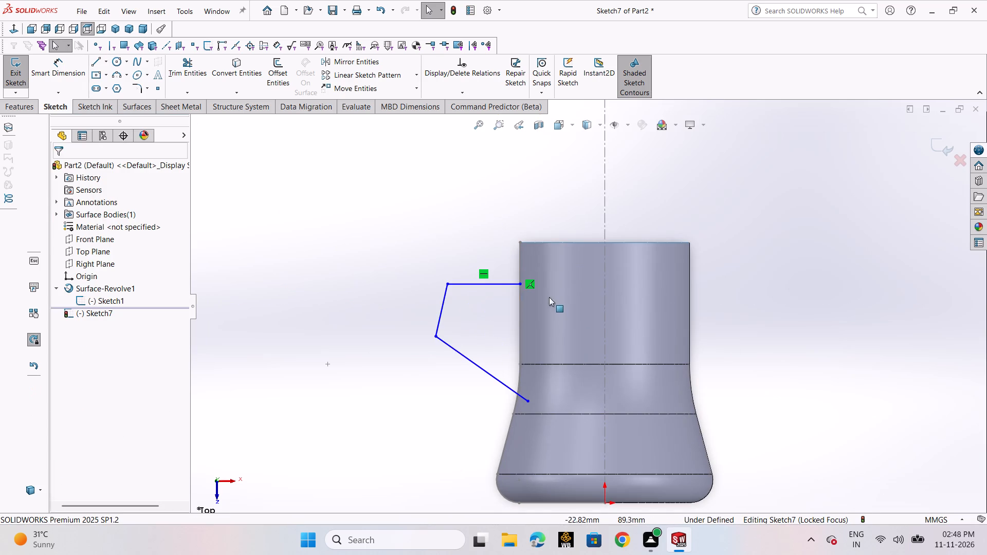
pyautogui.click(534, 288)
pyautogui.press('Delete')
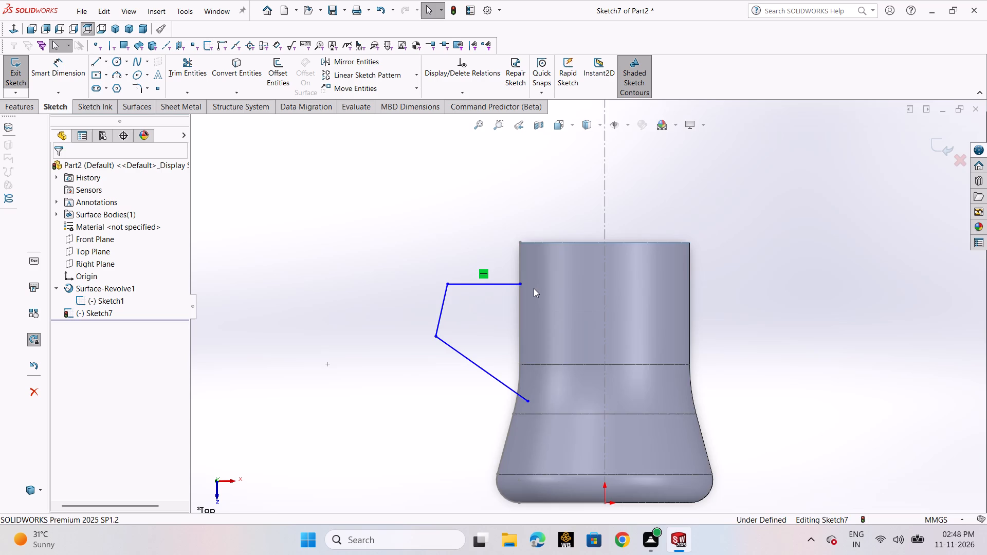
pyautogui.scroll(-4, 533, 288)
pyautogui.moveTo(521, 284); pyautogui.dragTo(528, 285)
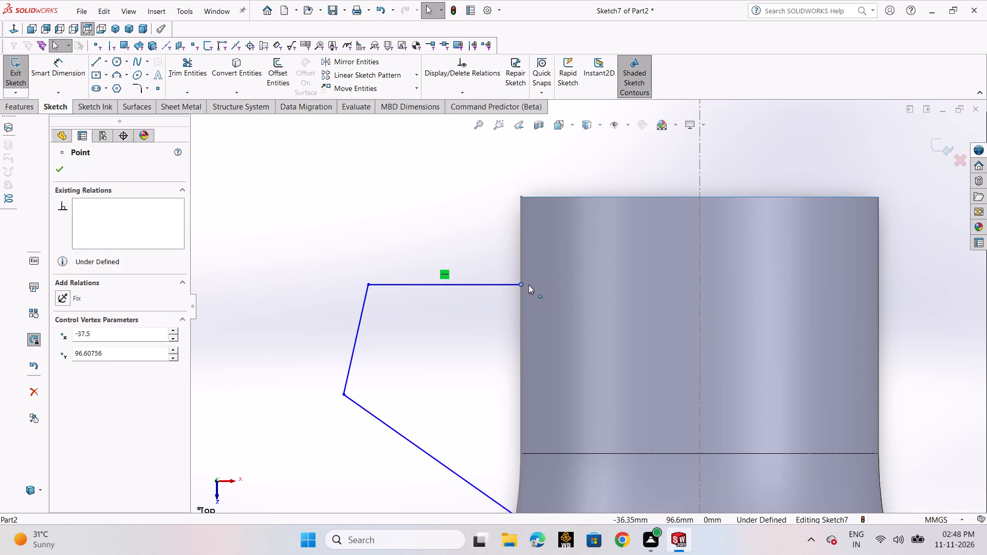
pyautogui.moveTo(528, 285); pyautogui.dragTo(565, 285)
pyautogui.click(399, 159)
# Dimension the angle between the handle path's horizontal line and short slanted line as 110°.
pyautogui.scroll(3, 500, 290)
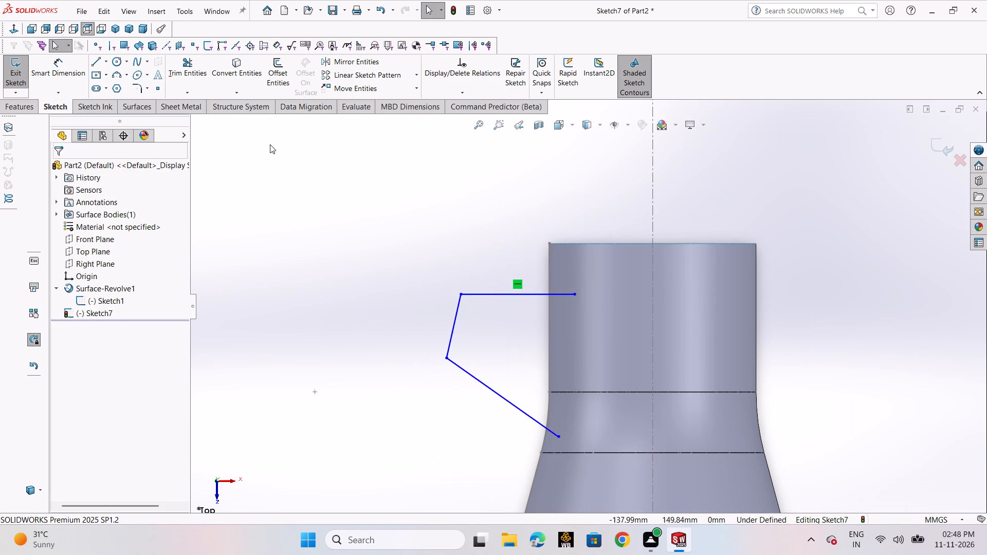
pyautogui.click(64, 81)
pyautogui.click(457, 315)
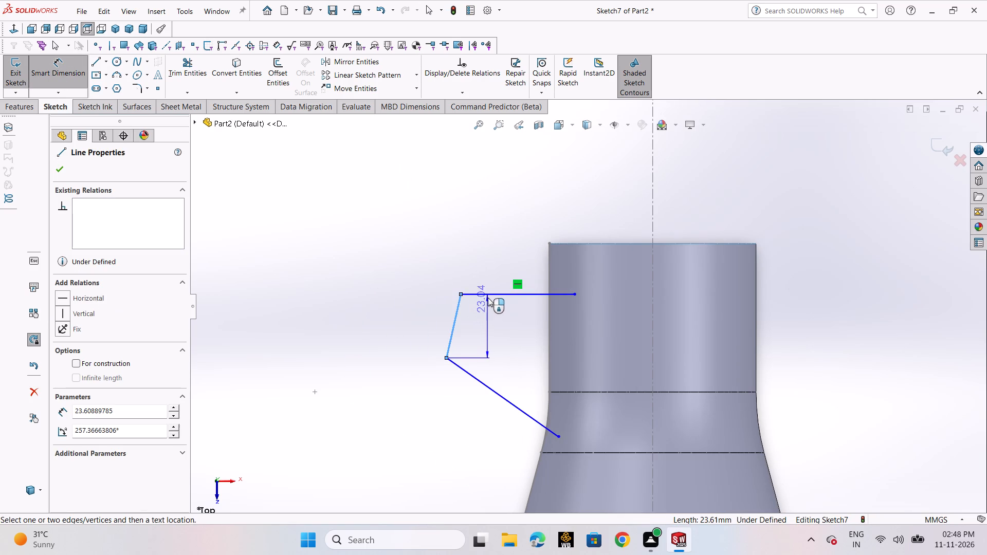
pyautogui.click(489, 297)
pyautogui.click(485, 316)
pyautogui.write('110')
pyautogui.press('Return')
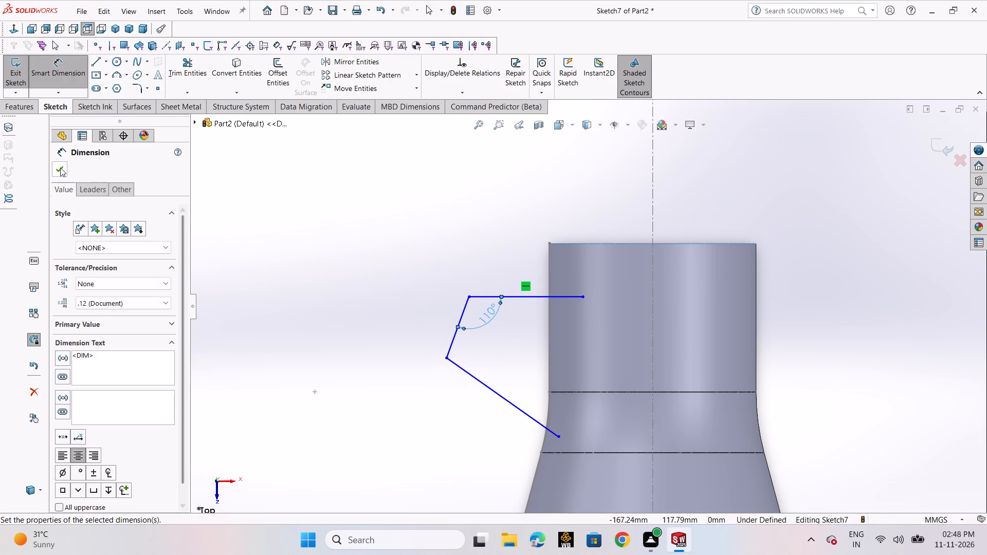
pyautogui.click(60, 168)
# Dimension the distance from the body's top rim to the handle path's horizontal line as 18 mm.
pyautogui.click(60, 70)
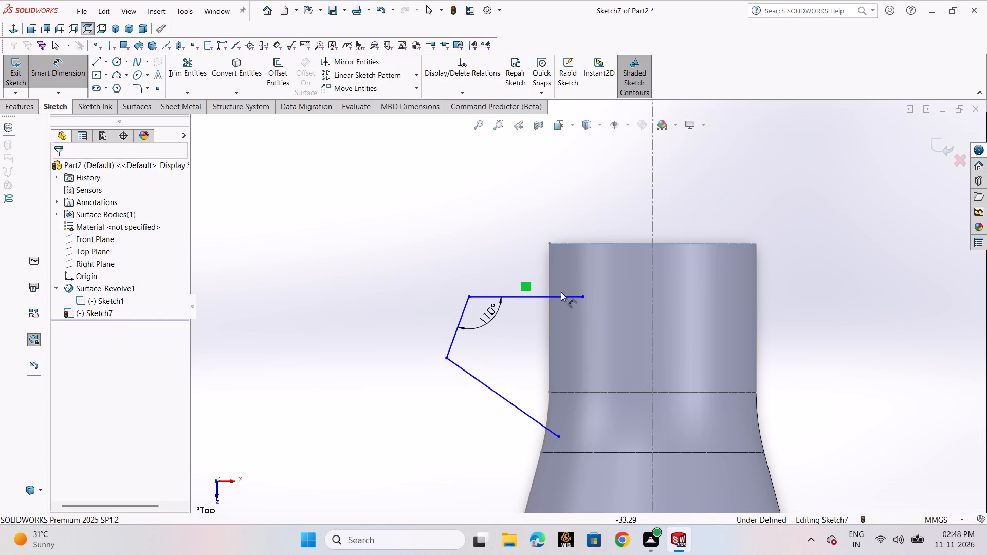
pyautogui.click(570, 295)
pyautogui.click(577, 243)
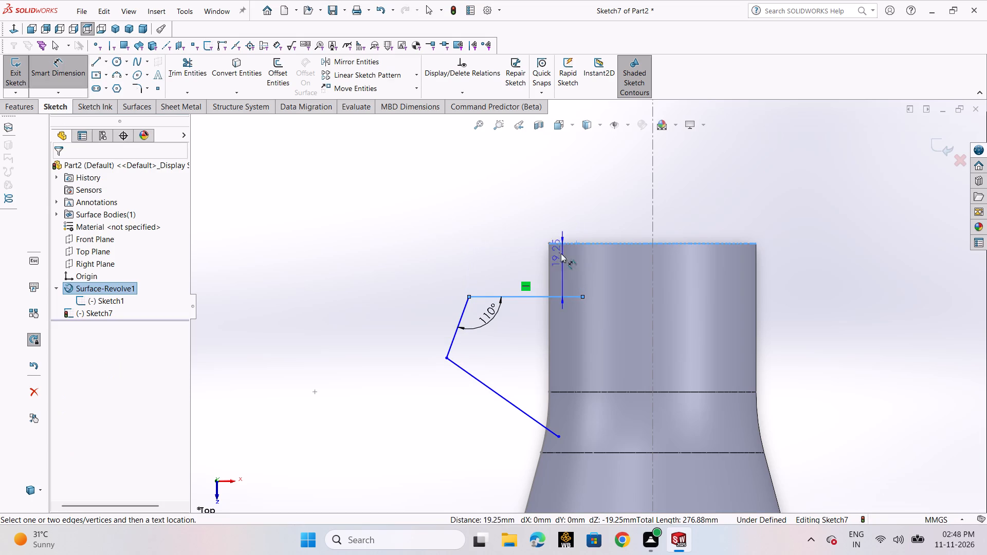
pyautogui.click(353, 271)
pyautogui.write('18')
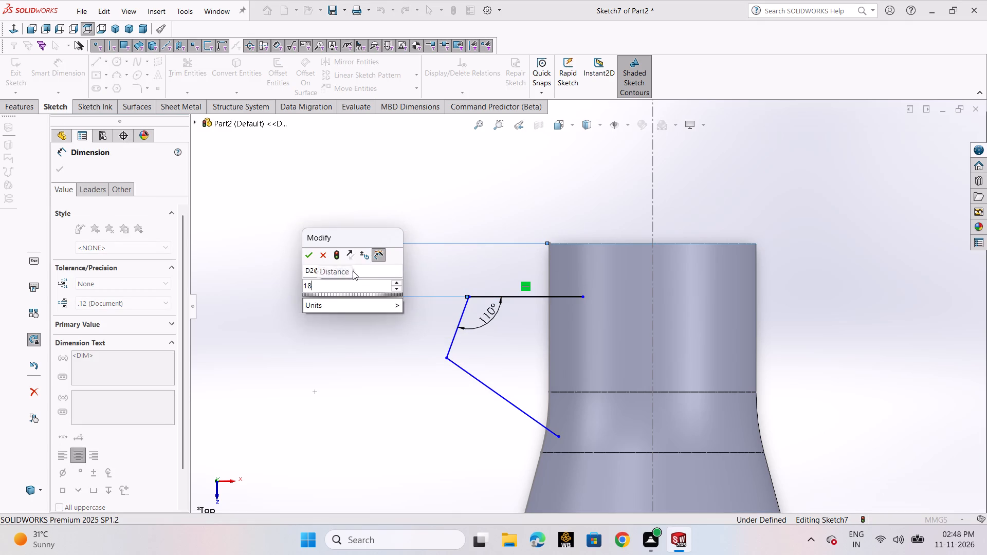
pyautogui.press('Return')
# Dimension the angle between the short slanted line and the lower diagonal line as 110°.
pyautogui.scroll(6, 444, 305)
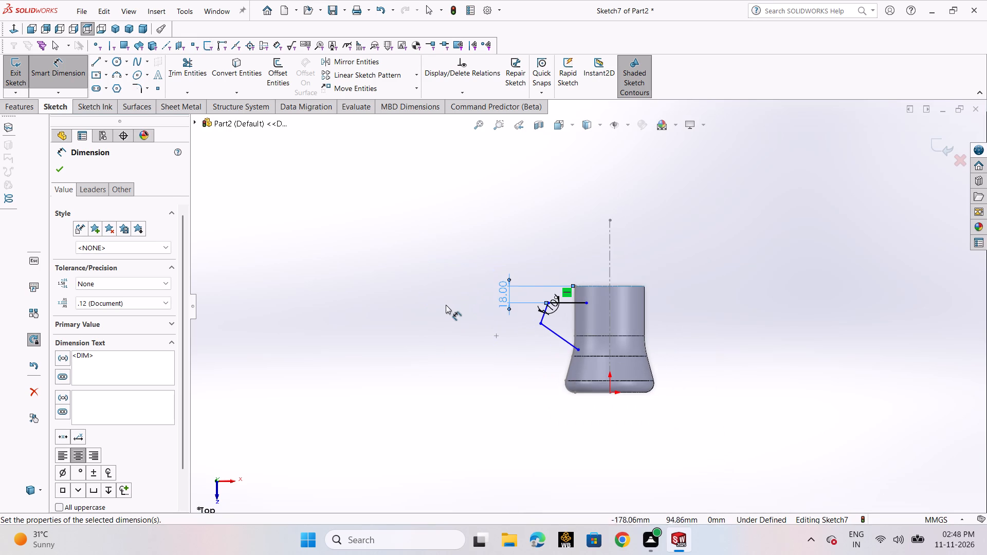
pyautogui.scroll(-2, 583, 353)
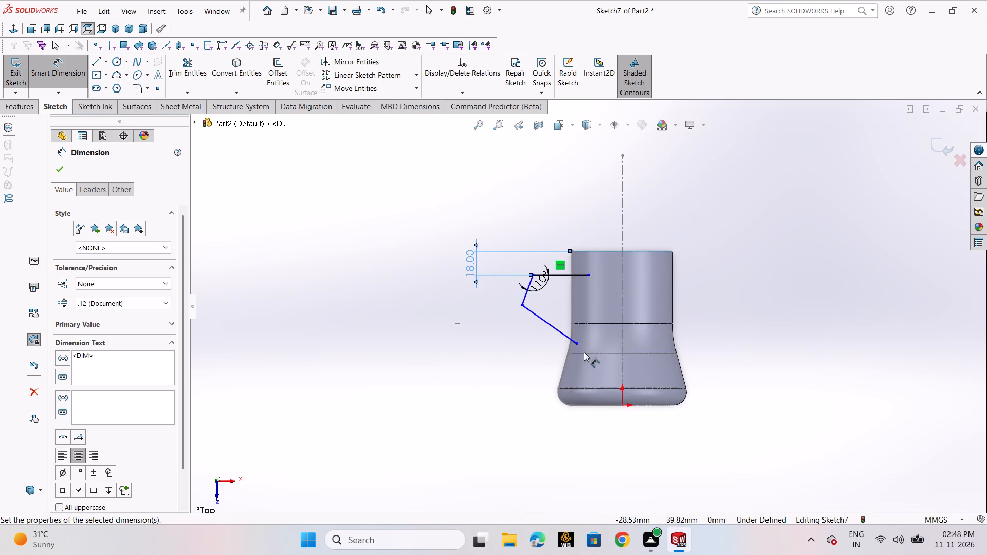
pyautogui.scroll(-3, 542, 309)
pyautogui.click(523, 287)
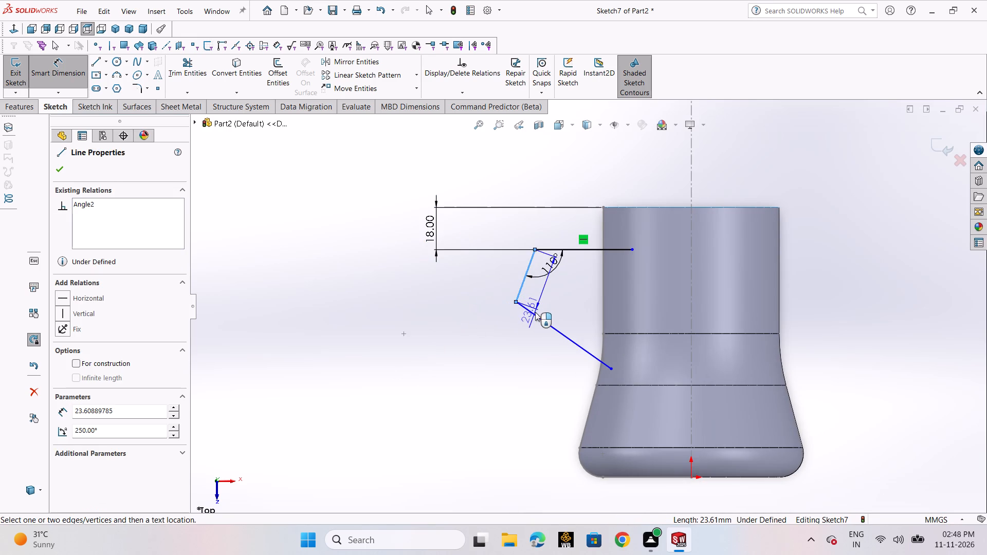
pyautogui.click(538, 317)
pyautogui.click(545, 300)
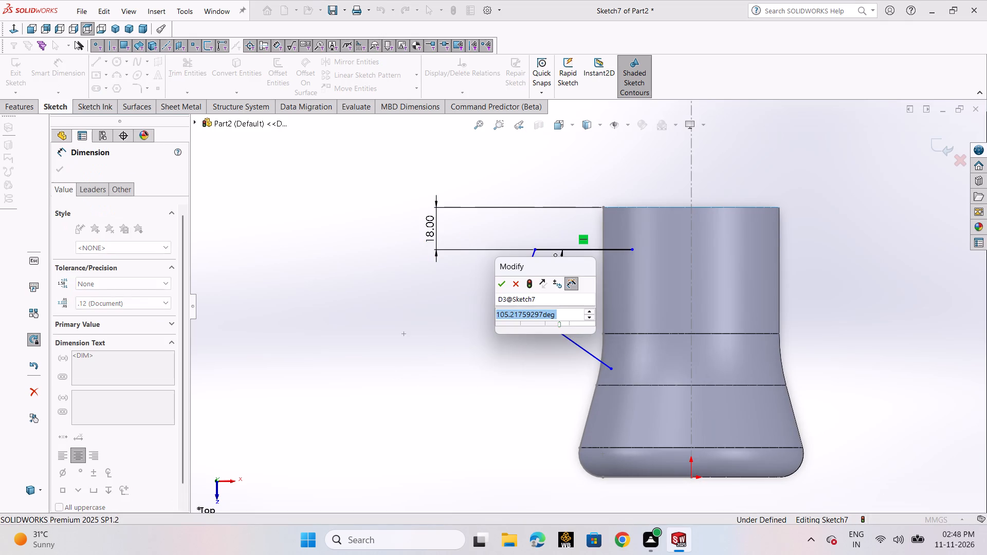
pyautogui.write('110')
pyautogui.press('Return')
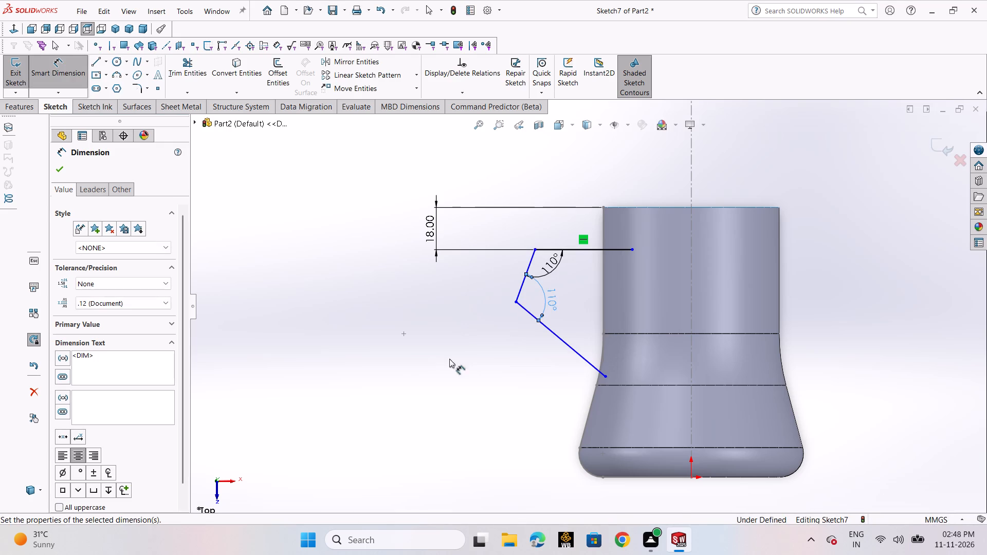
pyautogui.click(62, 170)
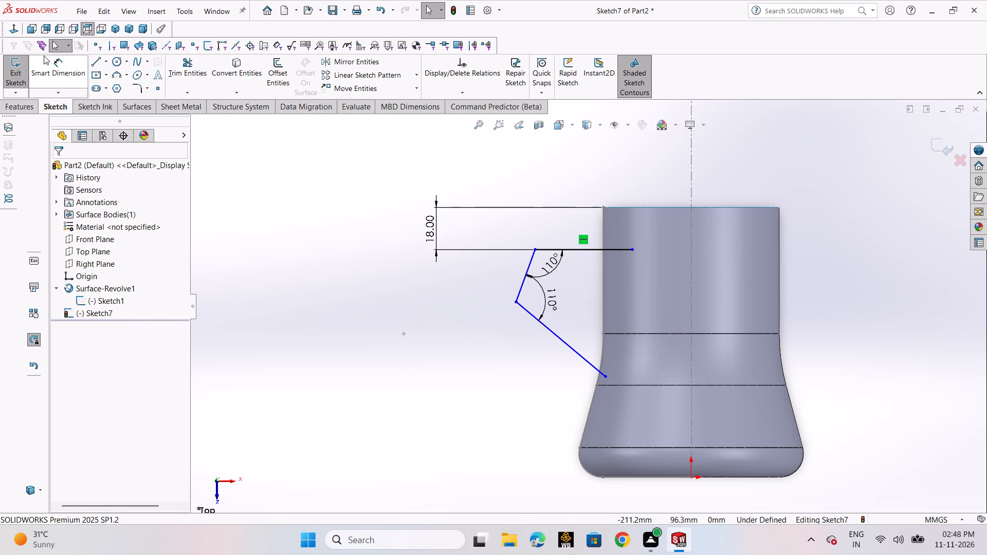
# Dimension the horizontal distance from the handle path's upper outer corner to the origin as 75 mm.
pyautogui.click(44, 55)
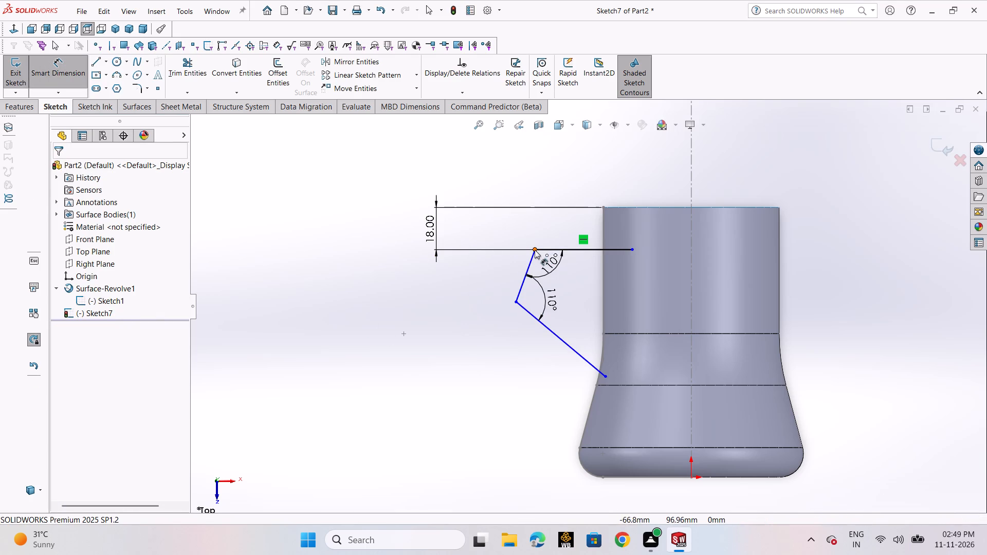
pyautogui.click(535, 250)
pyautogui.click(692, 476)
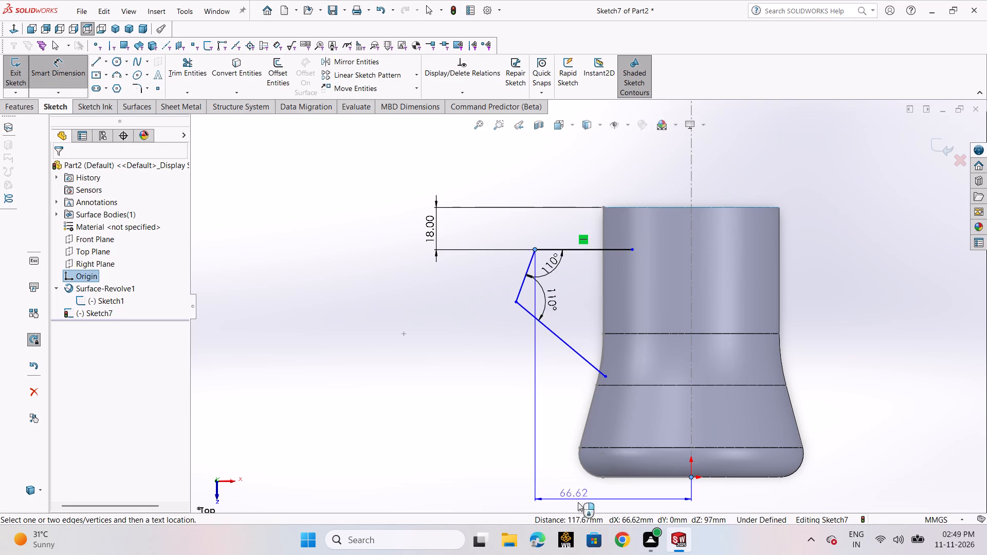
pyautogui.click(592, 509)
pyautogui.write('75')
pyautogui.press('Return')
pyautogui.scroll(2, 709, 411)
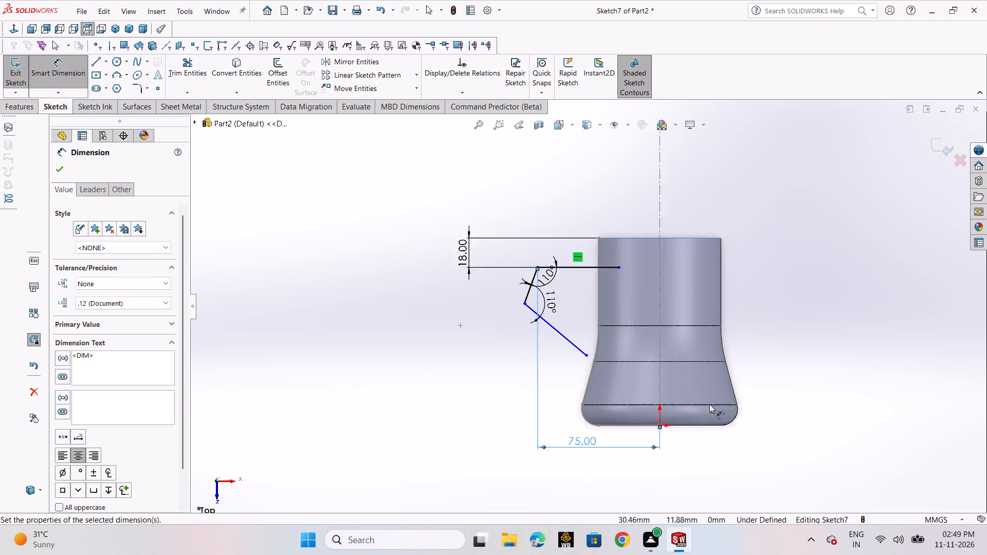
pyautogui.scroll(1, 709, 404)
pyautogui.click(55, 172)
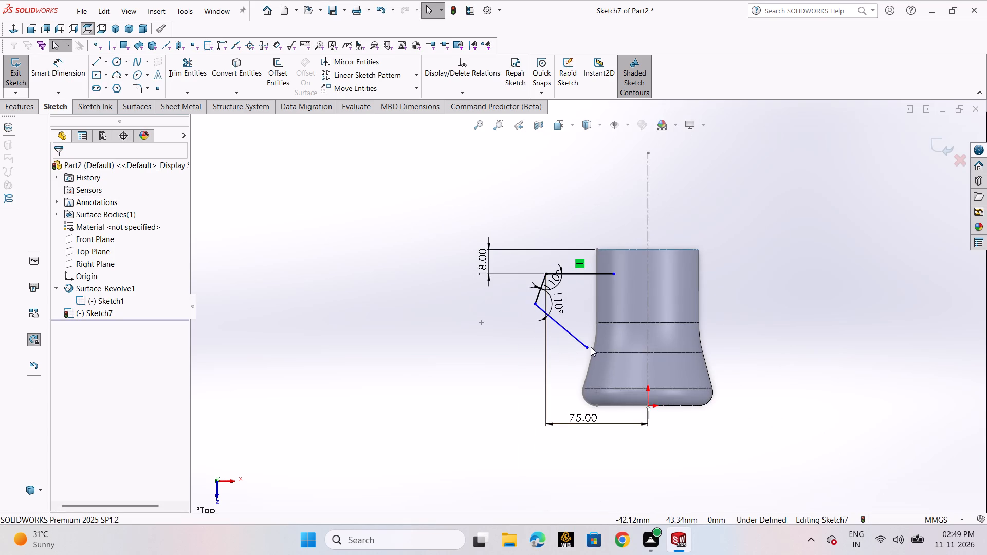
# Move the lower diagonal line's free endpoint inside the body's flared lower section.
pyautogui.moveTo(588, 347); pyautogui.dragTo(608, 354)
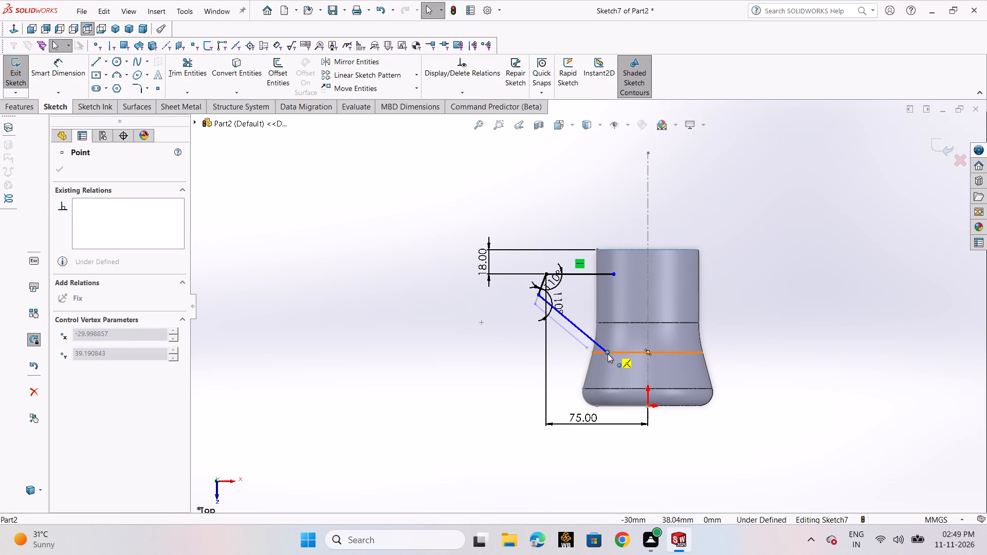
pyautogui.moveTo(608, 354); pyautogui.dragTo(609, 368)
pyautogui.click(461, 365)
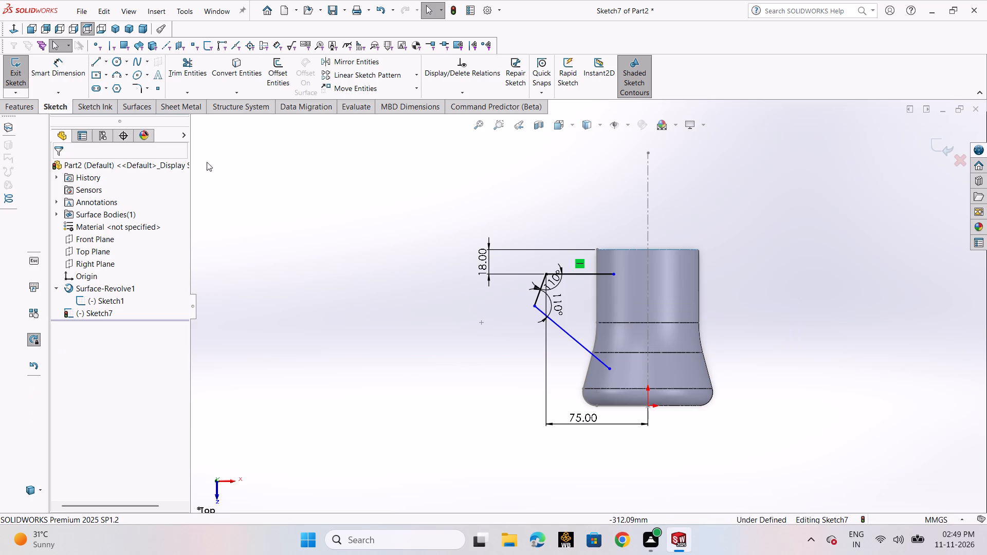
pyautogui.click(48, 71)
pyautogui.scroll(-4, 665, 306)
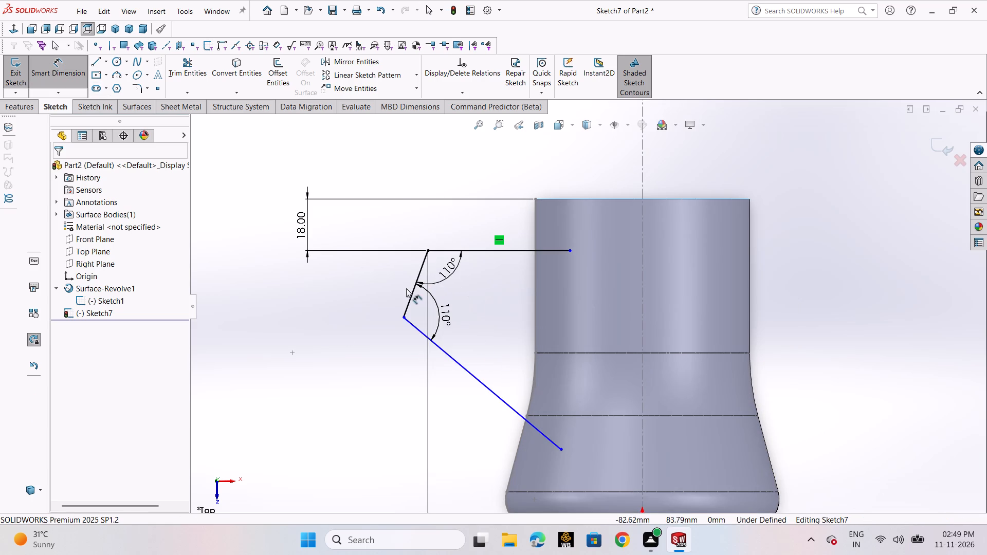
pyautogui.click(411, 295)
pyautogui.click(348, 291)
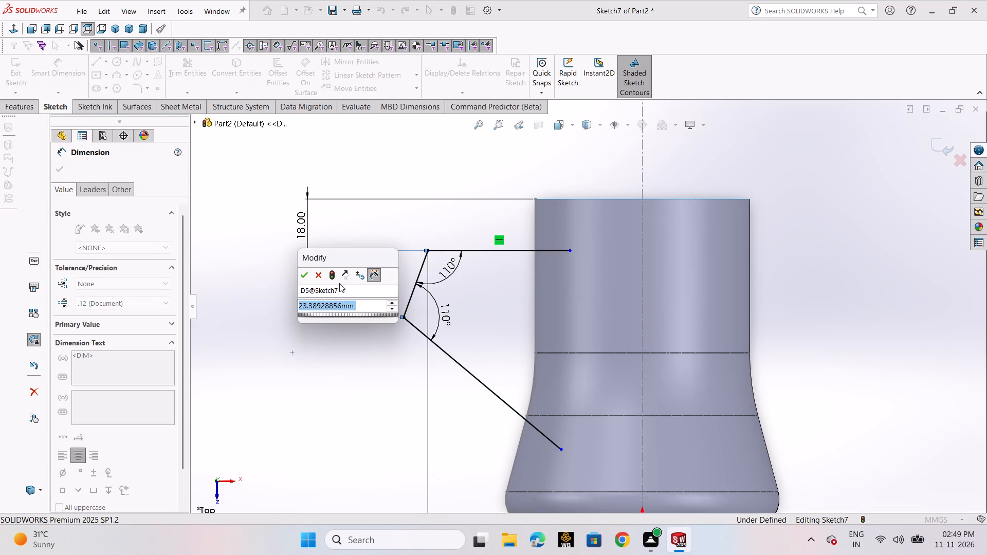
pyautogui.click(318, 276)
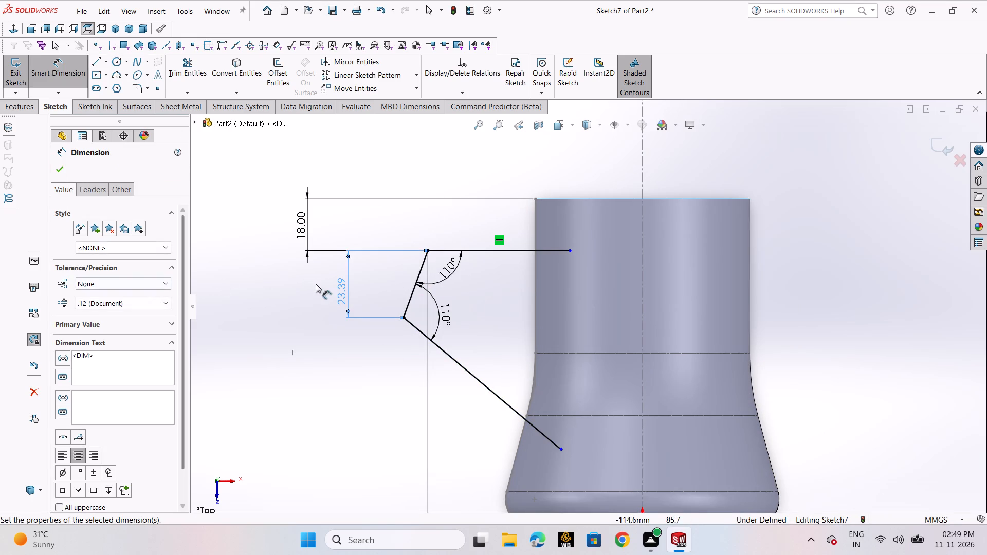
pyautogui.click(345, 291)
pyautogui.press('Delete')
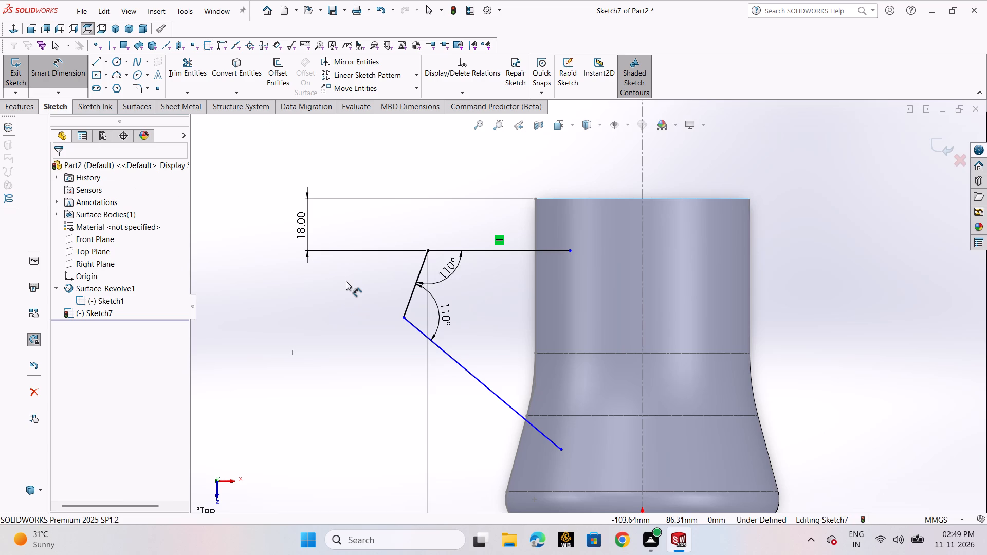
# Dimension the true length of the handle path's short slanted line as 40 mm.
pyautogui.click(417, 279)
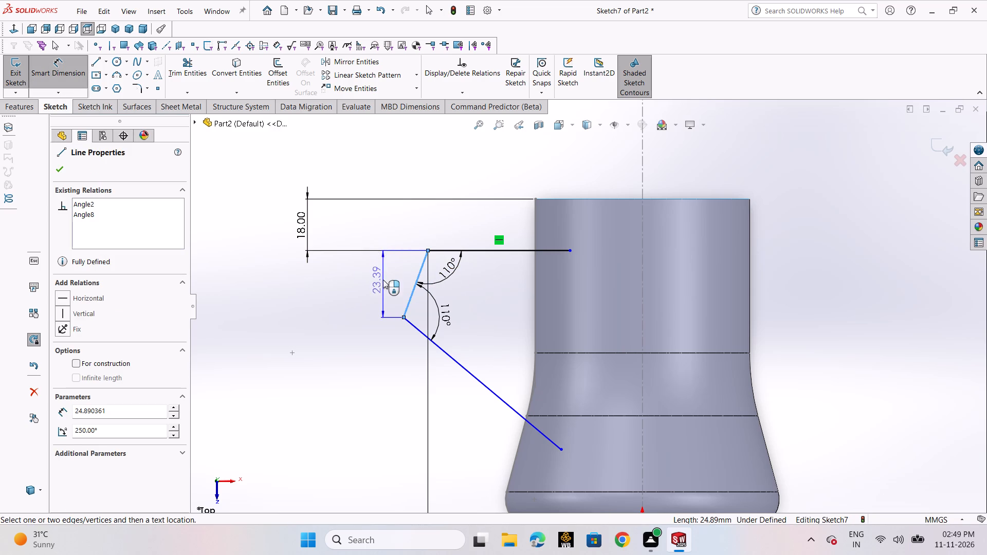
pyautogui.click(410, 290)
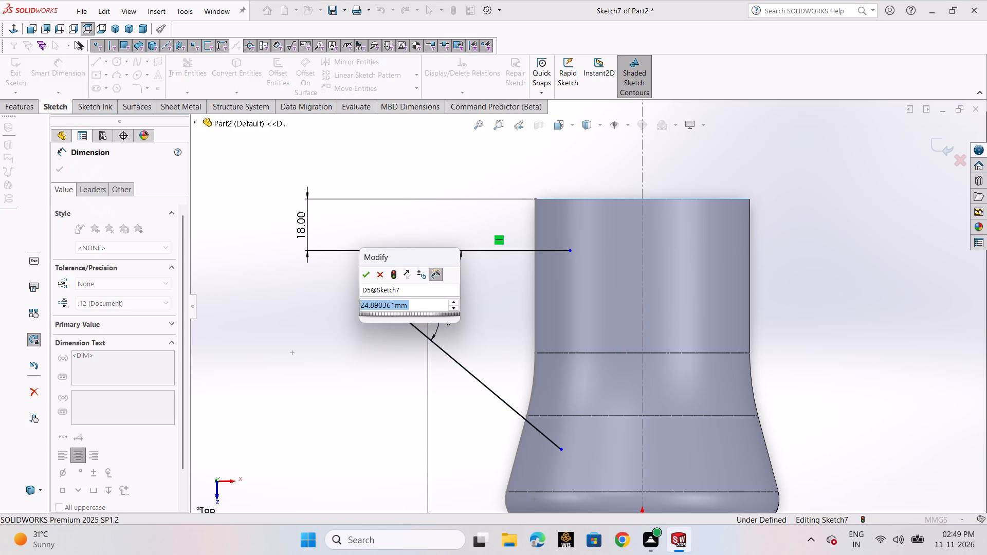
pyautogui.write('40')
pyautogui.press('Return')
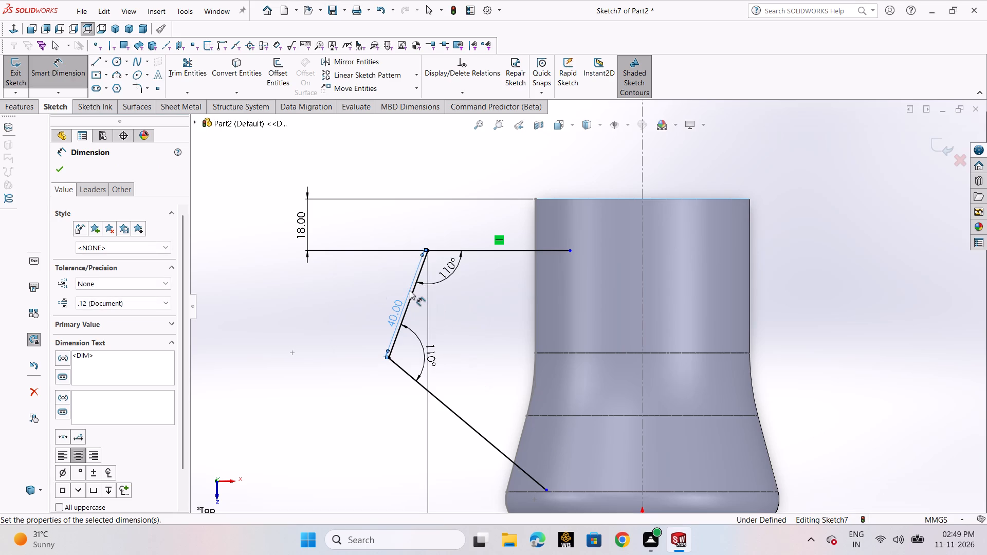
pyautogui.click(62, 168)
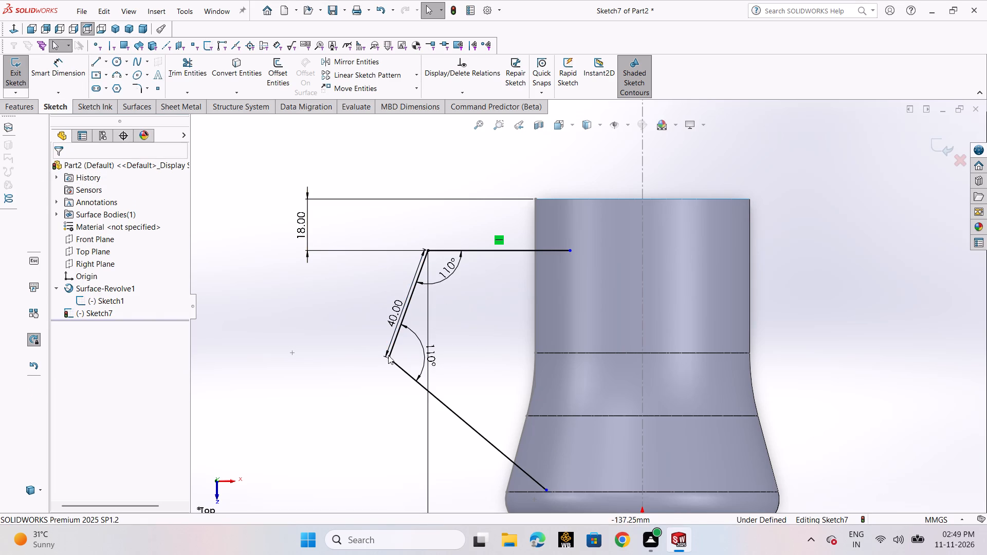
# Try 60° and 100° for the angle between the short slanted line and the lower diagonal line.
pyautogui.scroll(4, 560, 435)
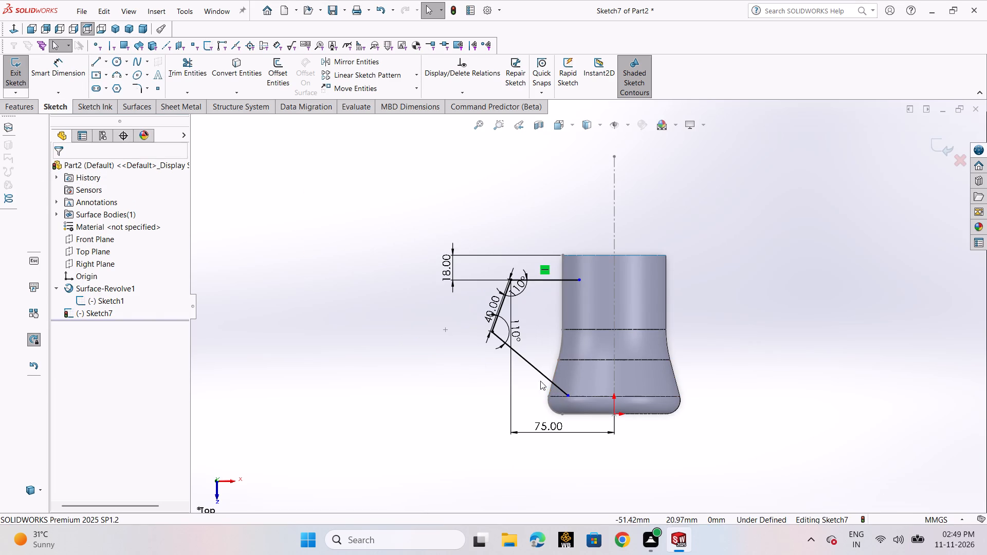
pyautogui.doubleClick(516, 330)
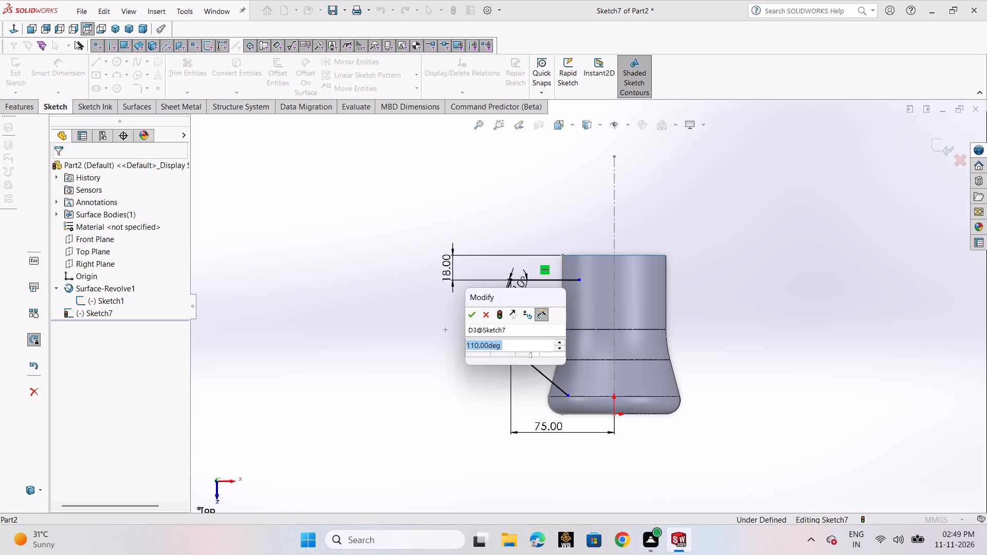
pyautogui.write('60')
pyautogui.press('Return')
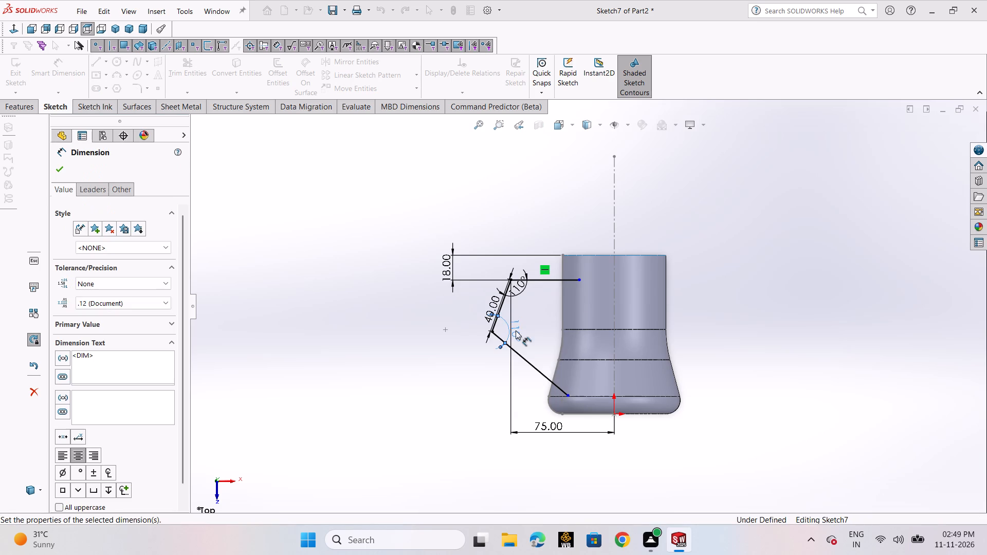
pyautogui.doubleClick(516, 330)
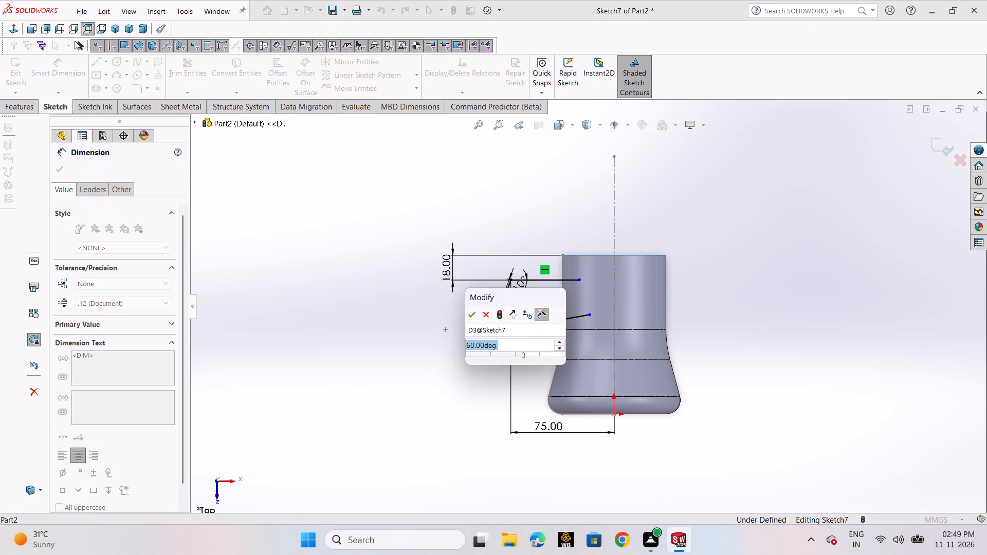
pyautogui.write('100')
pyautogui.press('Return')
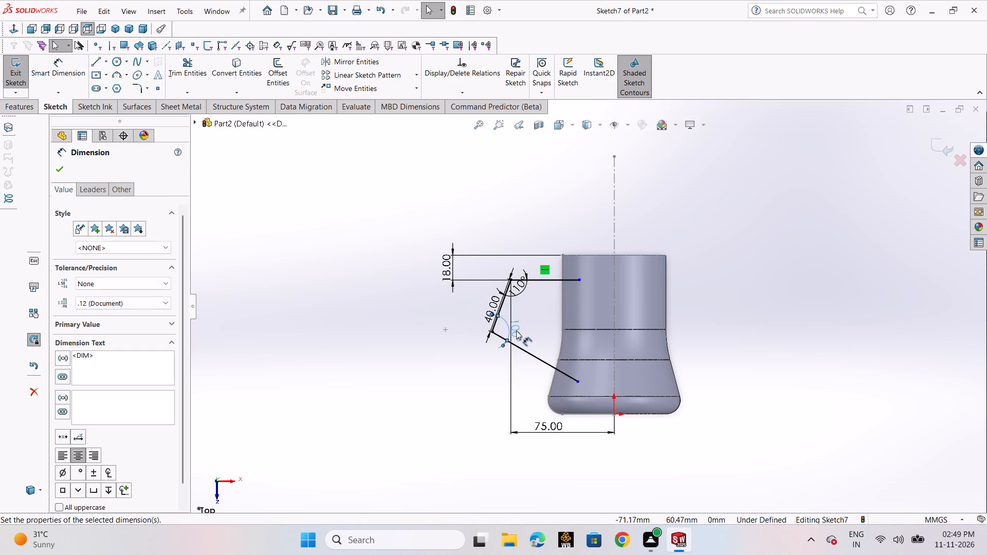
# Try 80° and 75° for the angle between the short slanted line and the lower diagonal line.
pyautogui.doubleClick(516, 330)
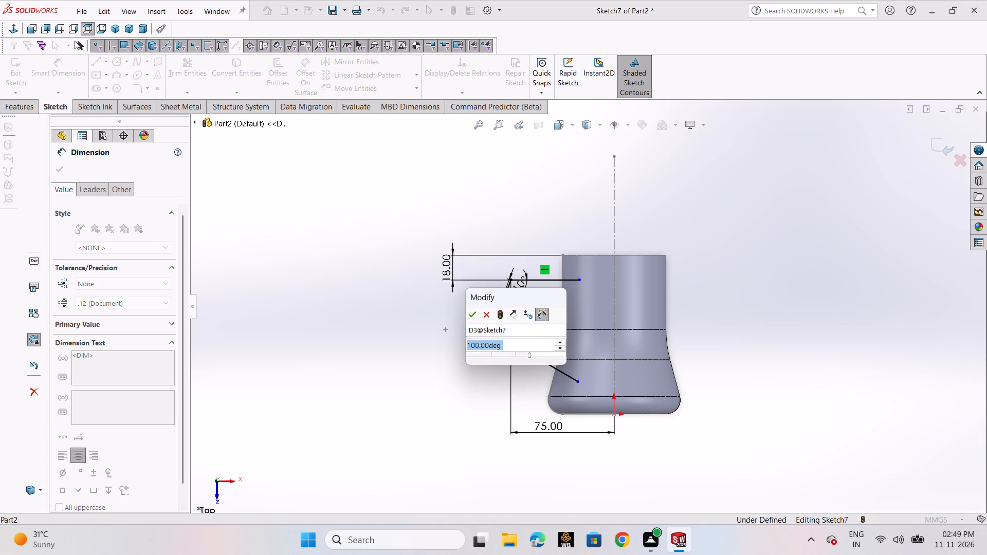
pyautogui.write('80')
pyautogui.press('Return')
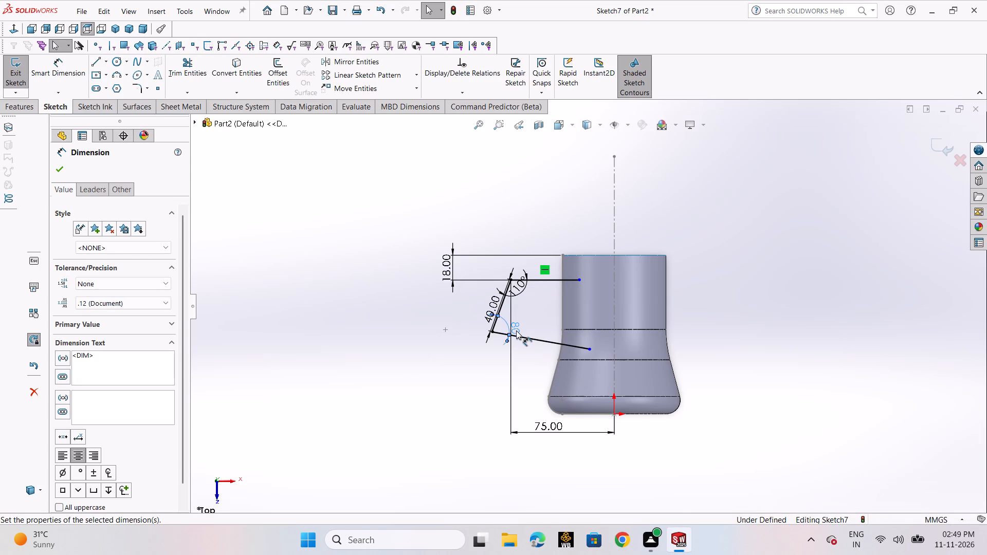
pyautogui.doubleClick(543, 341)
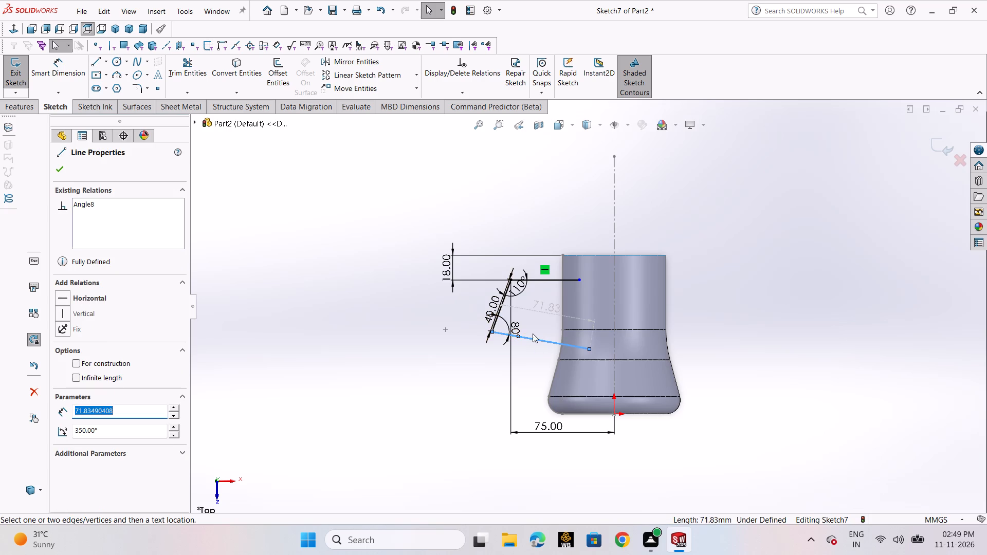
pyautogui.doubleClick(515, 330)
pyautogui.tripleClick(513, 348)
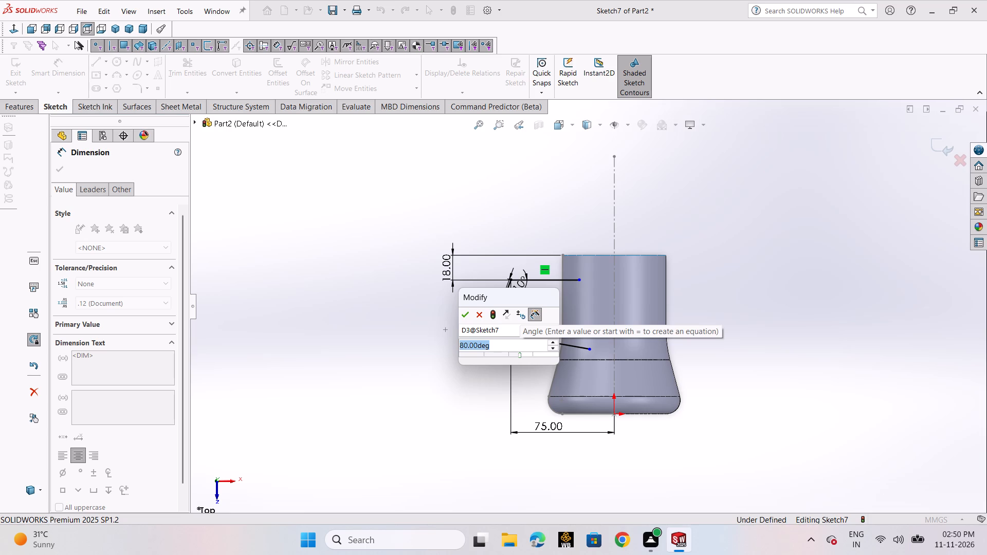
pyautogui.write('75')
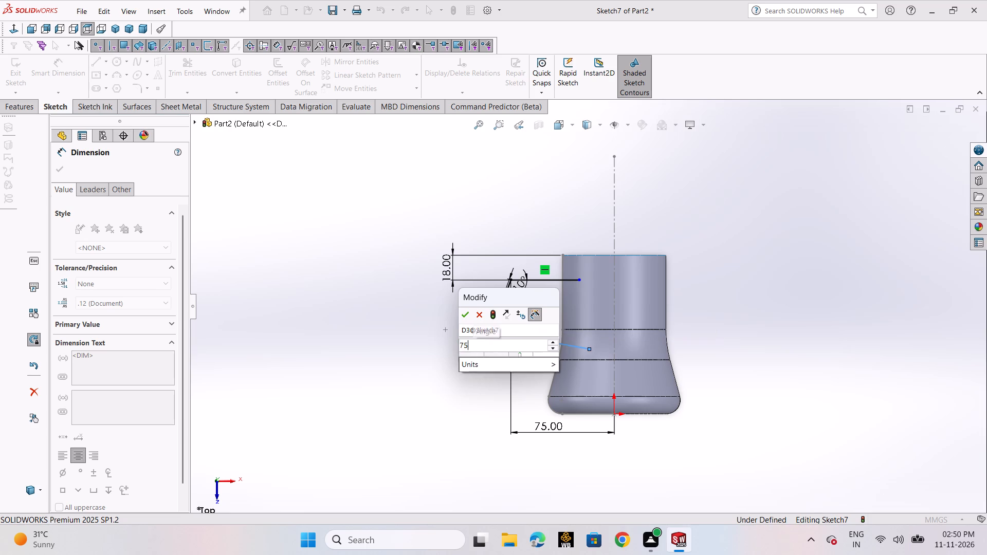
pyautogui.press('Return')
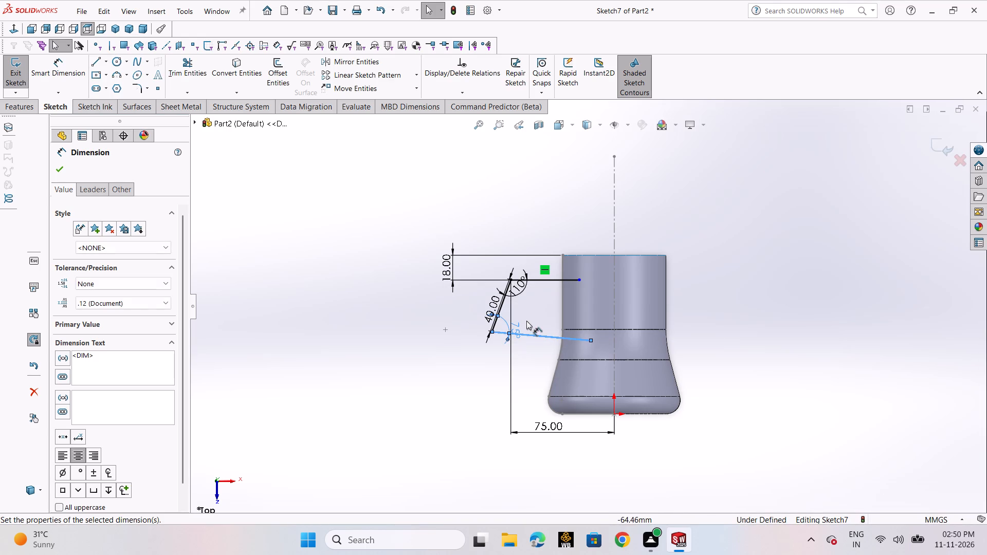
# Set the angle between the short slanted line and the lower diagonal line to 95°.
pyautogui.doubleClick(518, 326)
pyautogui.press('9')
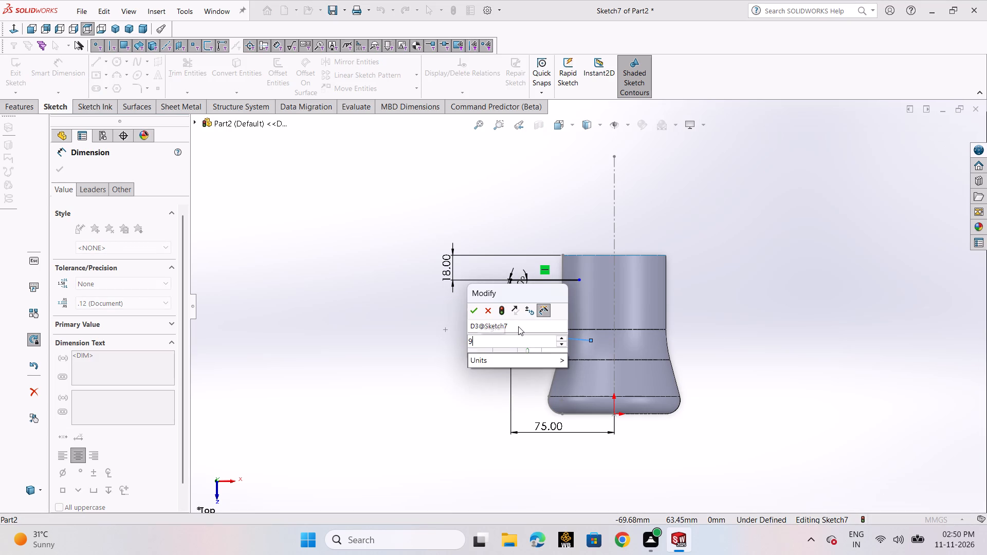
pyautogui.press('5')
pyautogui.press('Return')
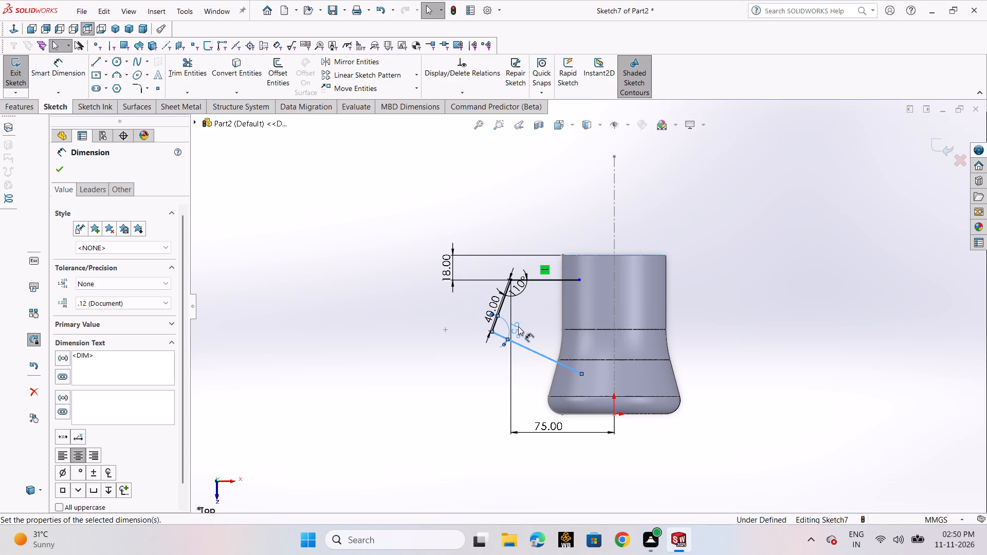
pyautogui.scroll(-2, 440, 358)
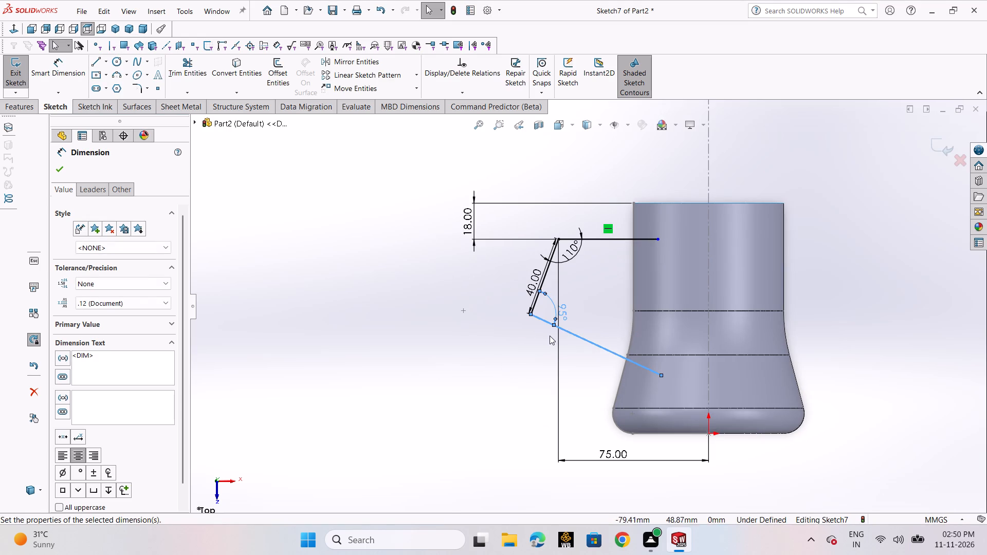
pyautogui.scroll(-1, 590, 396)
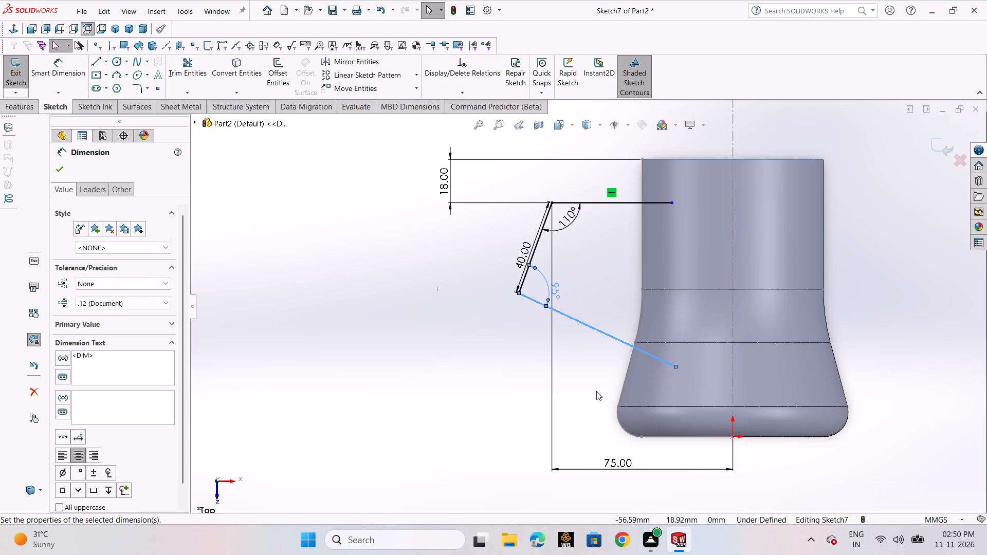
pyautogui.click(438, 319)
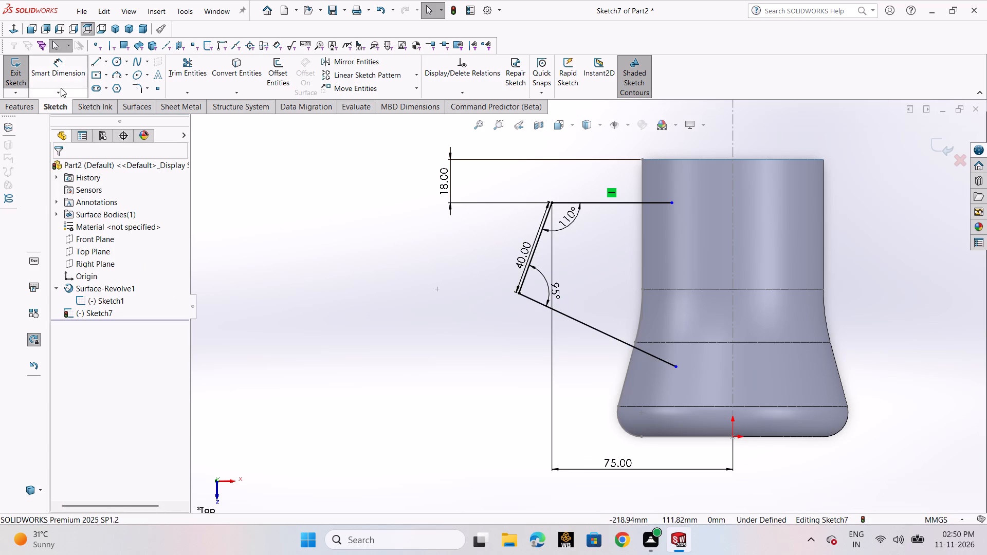
# Fillet the handle path's two outer corners with a 12 mm radius and exit the sketch.
pyautogui.click(134, 89)
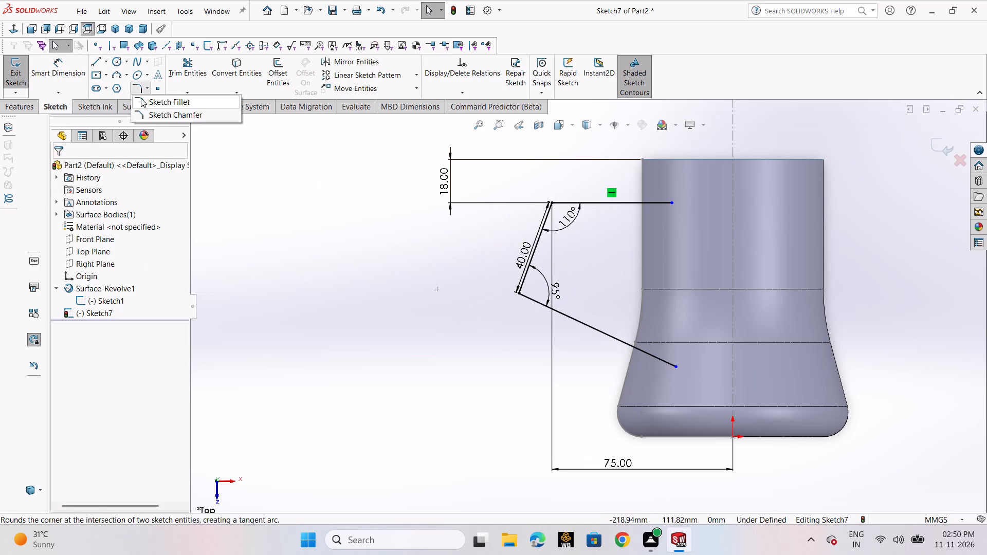
pyautogui.click(141, 100)
pyautogui.click(553, 202)
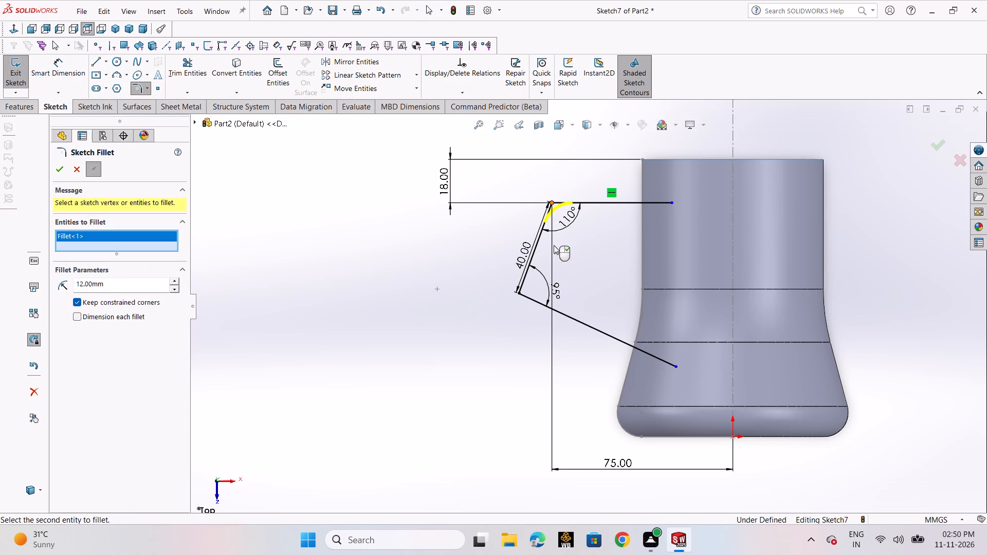
pyautogui.click(519, 293)
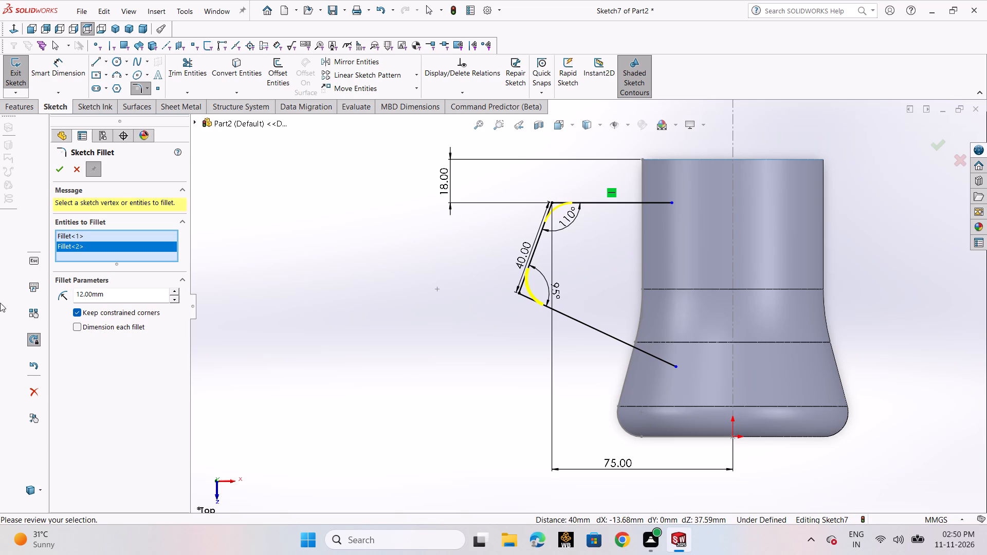
pyautogui.click(63, 174)
pyautogui.scroll(2, 450, 268)
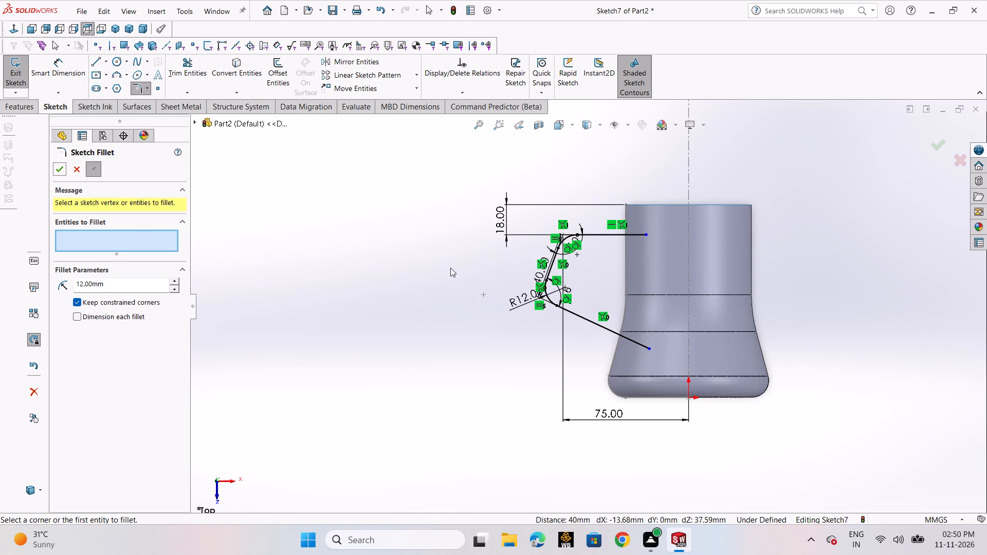
pyautogui.scroll(2, 587, 238)
pyautogui.scroll(-4, 601, 243)
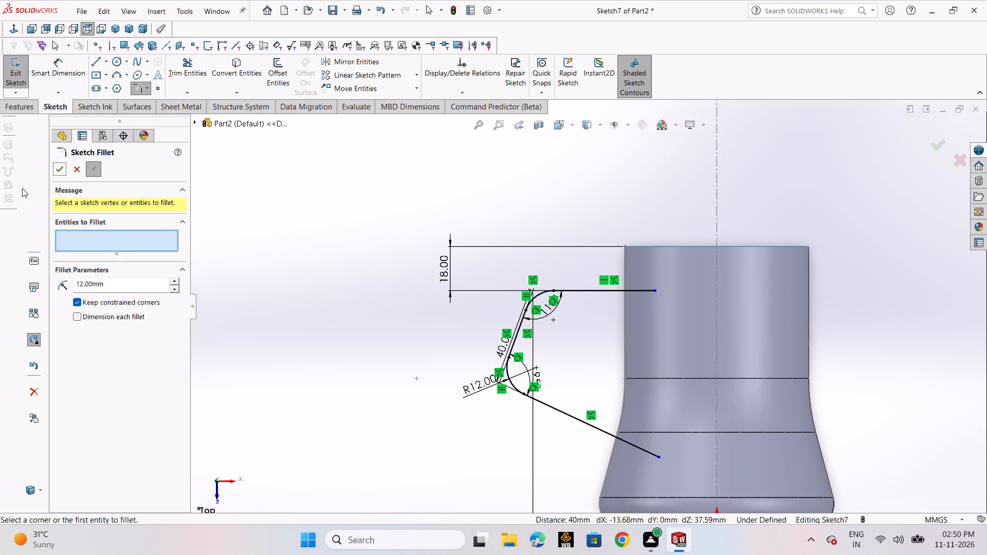
pyautogui.click(75, 171)
pyautogui.click(282, 247)
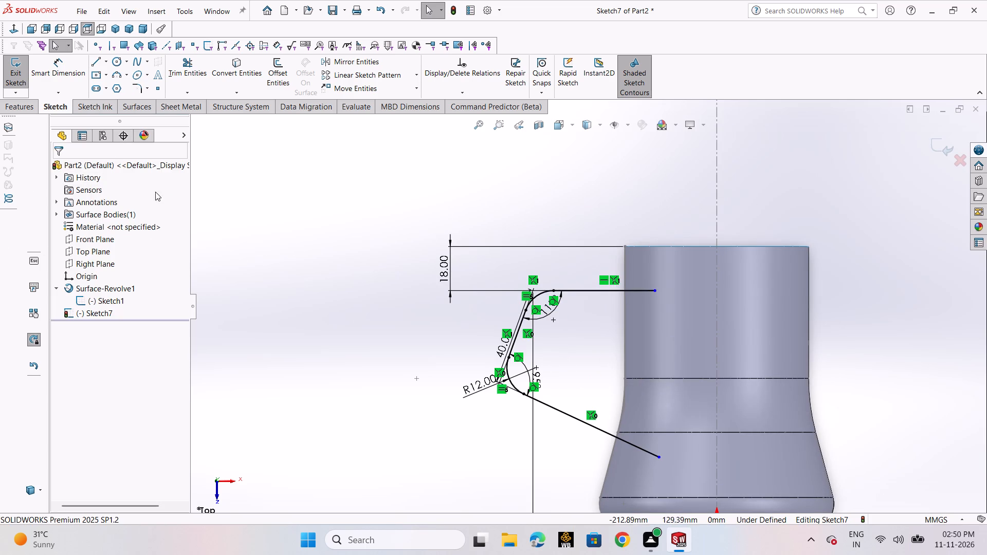
pyautogui.click(939, 144)
# Start a reference plane coincident with the inner endpoint of the handle path's upper horizontal line.
pyautogui.scroll(2, 878, 216)
pyautogui.moveTo(842, 228); pyautogui.dragTo(766, 338, button='middle')
pyautogui.scroll(1, 763, 331)
pyautogui.click(776, 260)
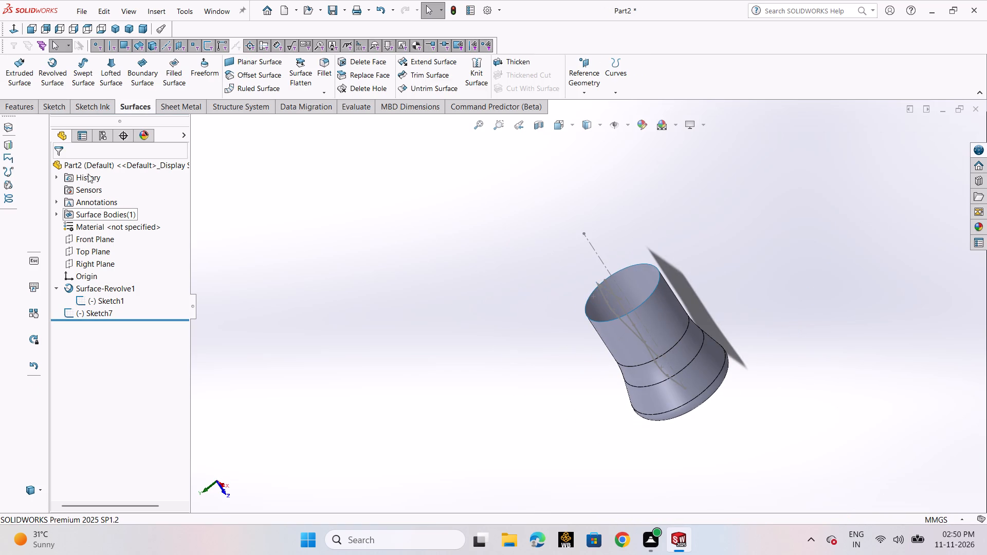
pyautogui.click(588, 64)
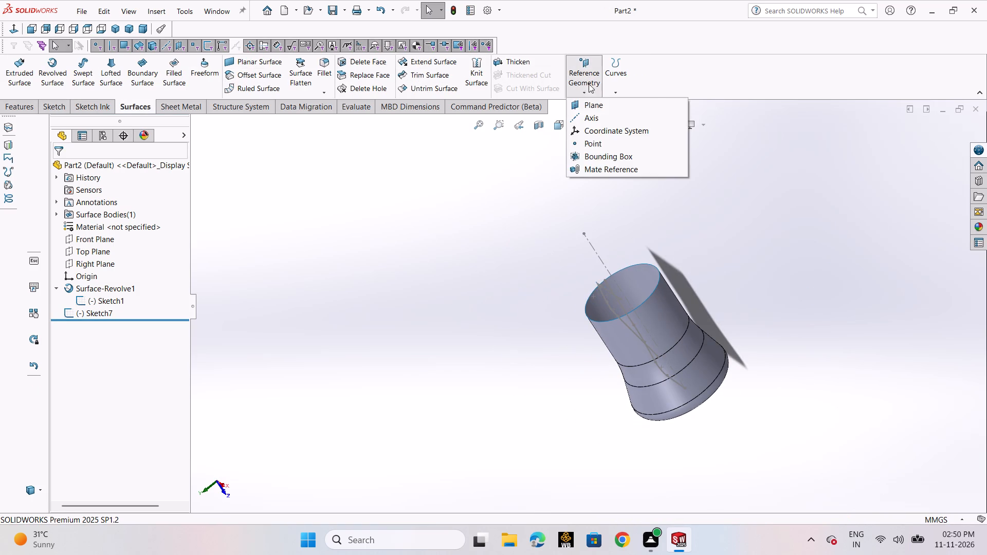
pyautogui.click(587, 105)
pyautogui.scroll(-4, 628, 330)
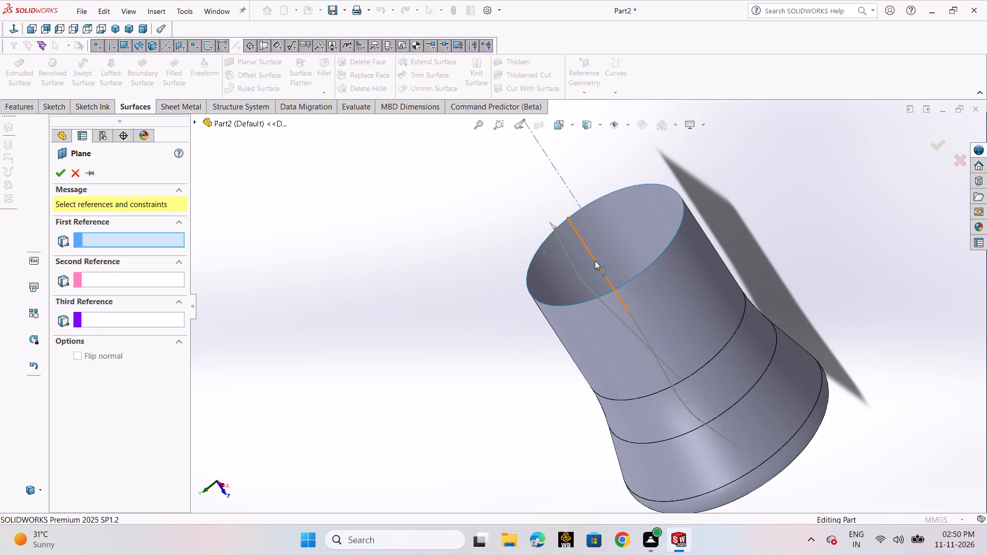
pyautogui.moveTo(595, 260); pyautogui.dragTo(657, 258, button='middle')
pyautogui.click(627, 258)
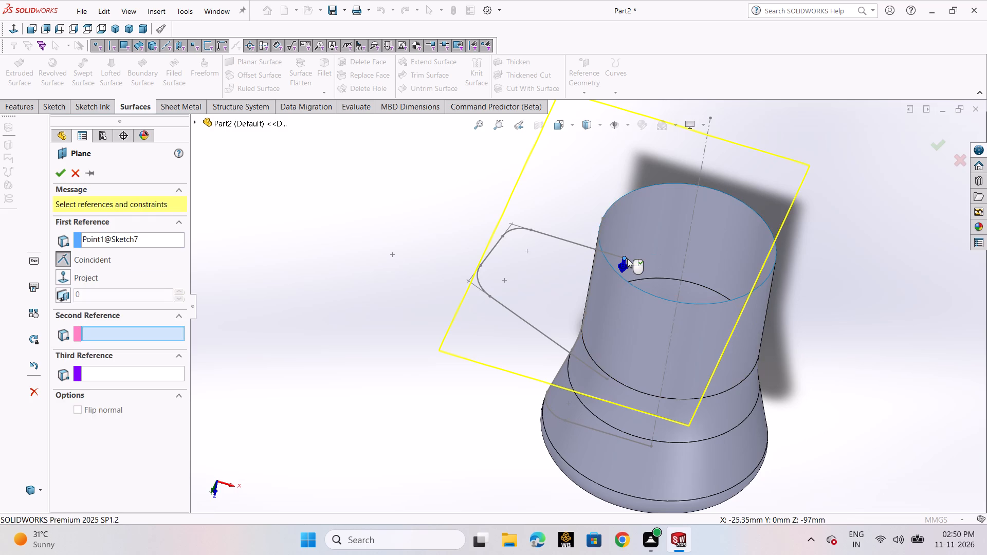
pyautogui.click(195, 119)
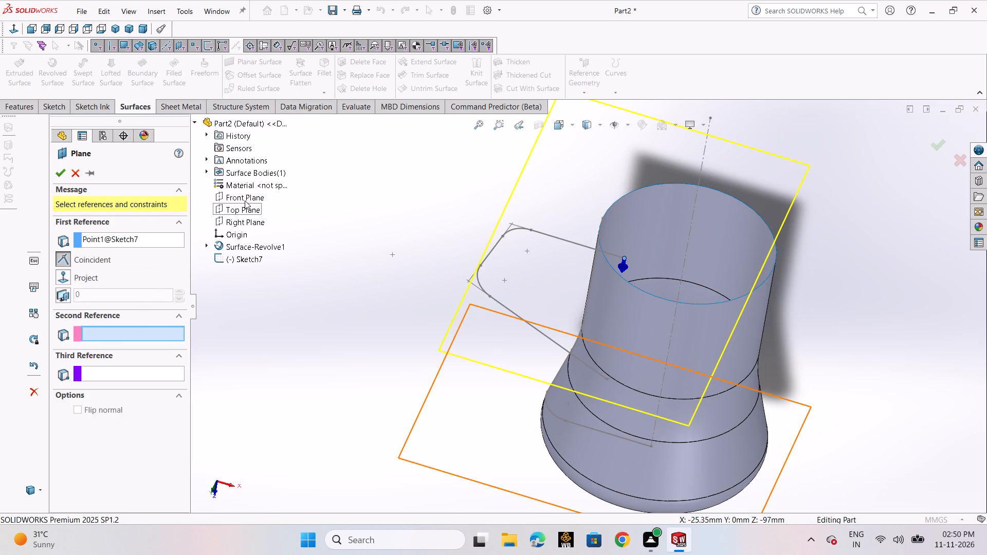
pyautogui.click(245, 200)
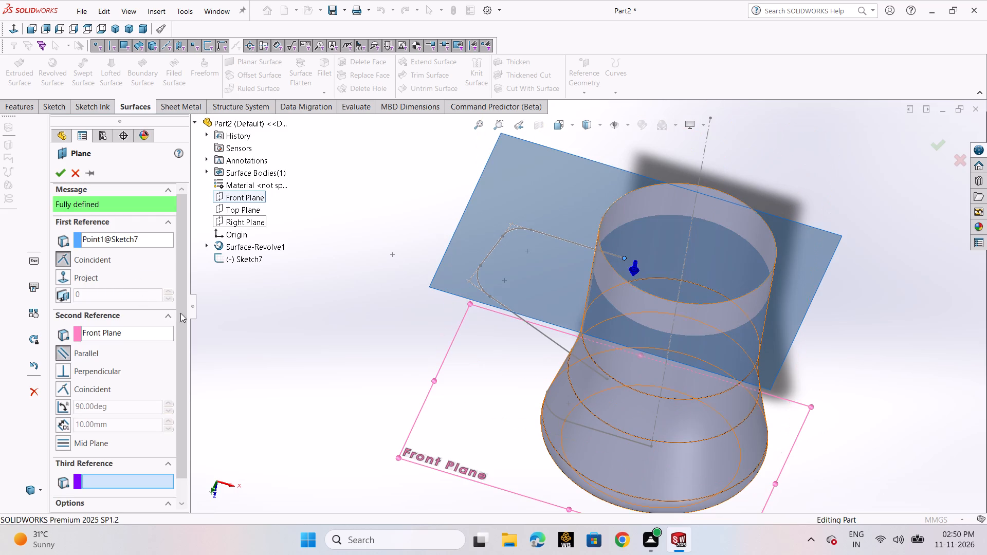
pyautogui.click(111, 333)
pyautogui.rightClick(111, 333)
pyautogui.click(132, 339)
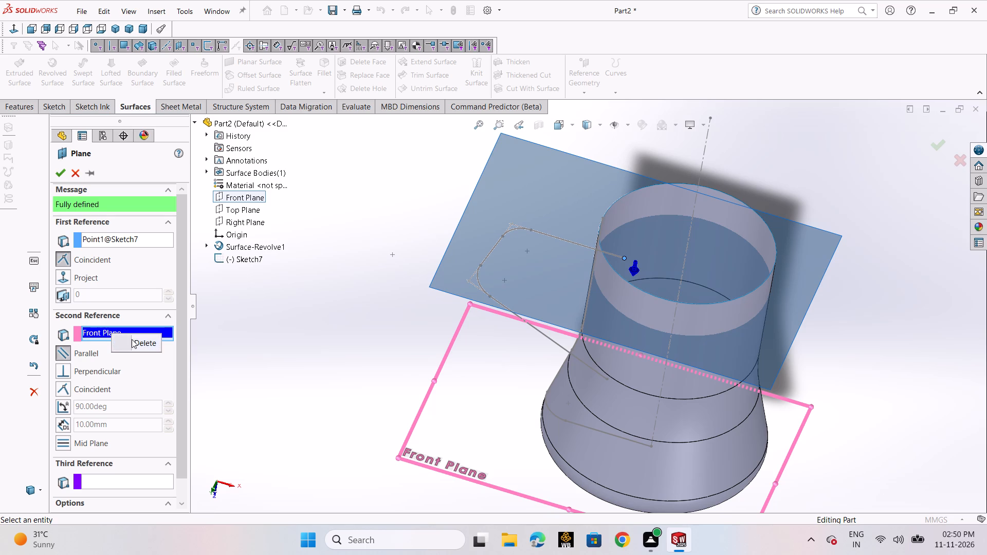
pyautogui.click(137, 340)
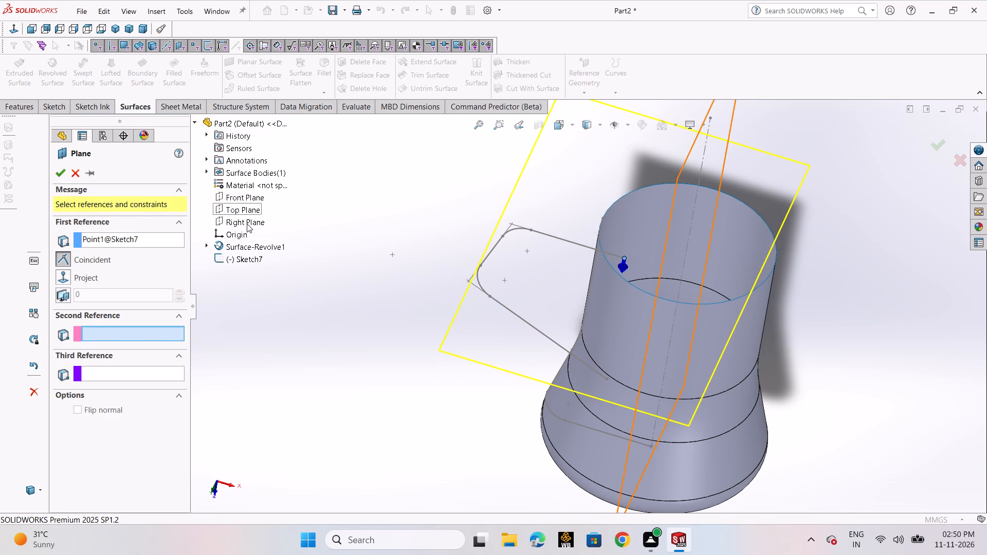
# Make the reference plane parallel to the Right Plane and create it.
pyautogui.click(247, 224)
pyautogui.click(65, 176)
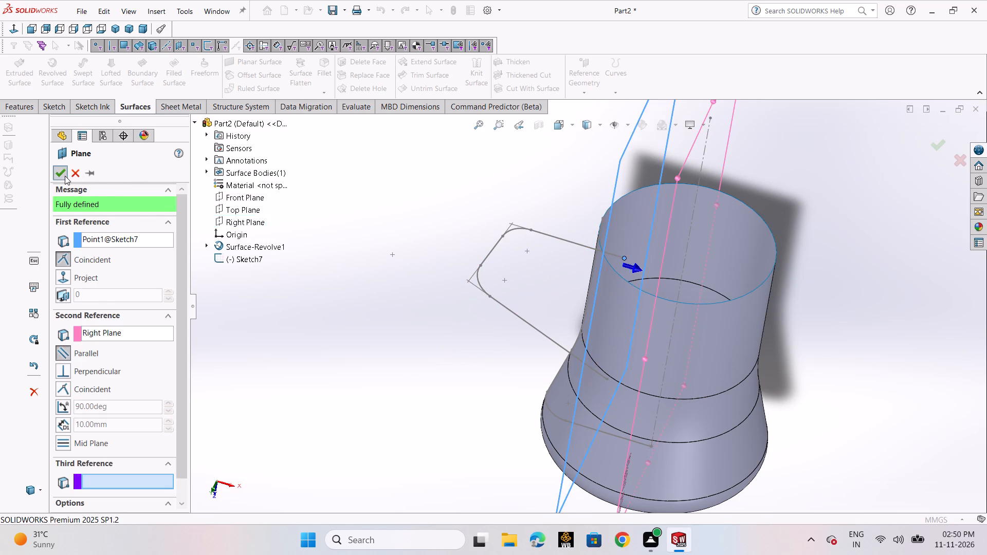
# Start a sketch on the new reference plane at the handle path's end.
pyautogui.click(71, 327)
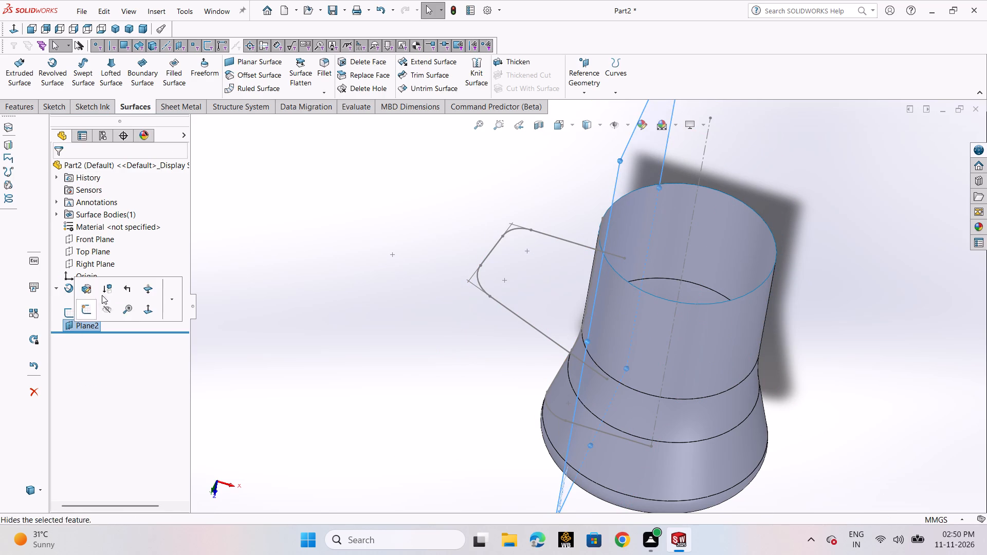
pyautogui.click(92, 305)
pyautogui.scroll(-4, 661, 321)
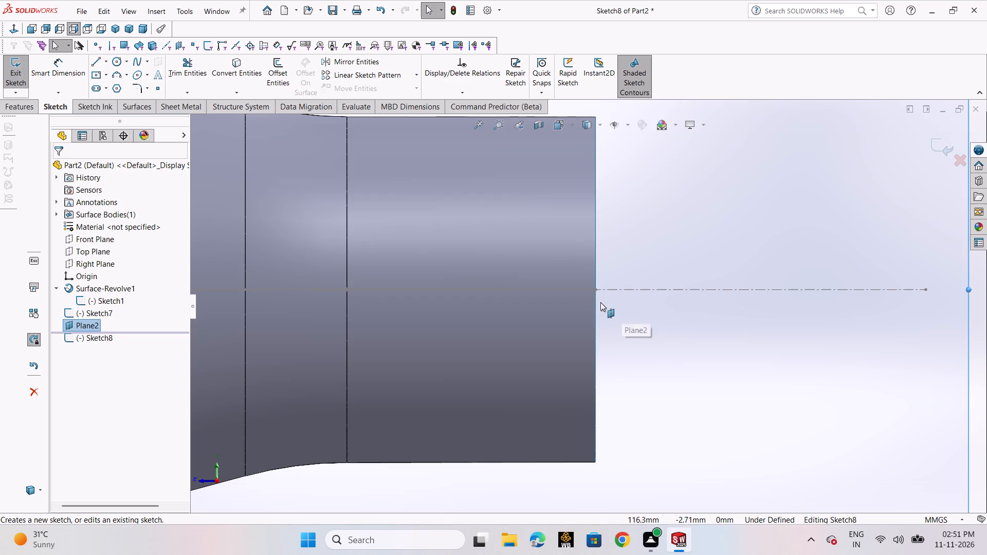
pyautogui.scroll(6, 533, 305)
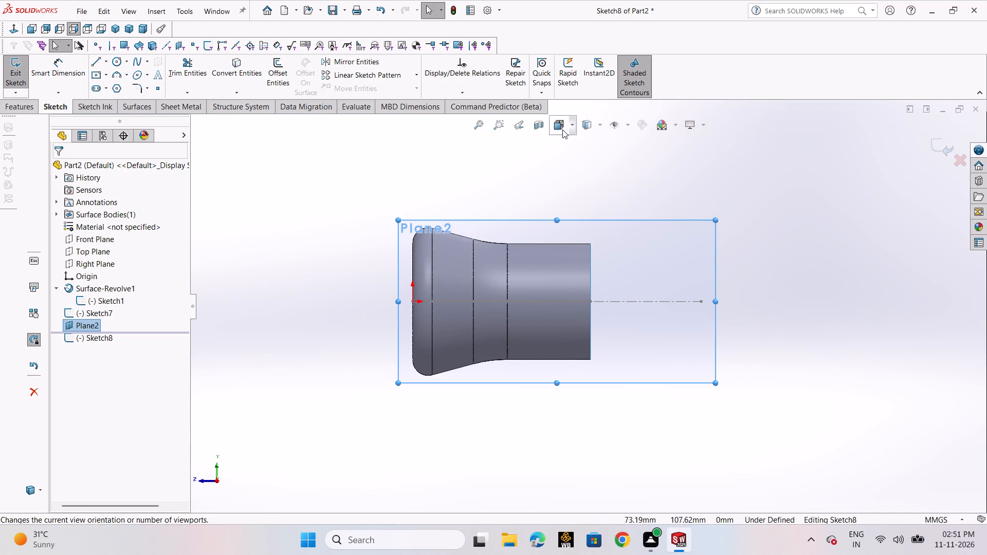
# Apply a section view parallel to the new reference plane, offset about -33 mm, to expose the handle path's end.
pyautogui.click(538, 127)
pyautogui.click(620, 237)
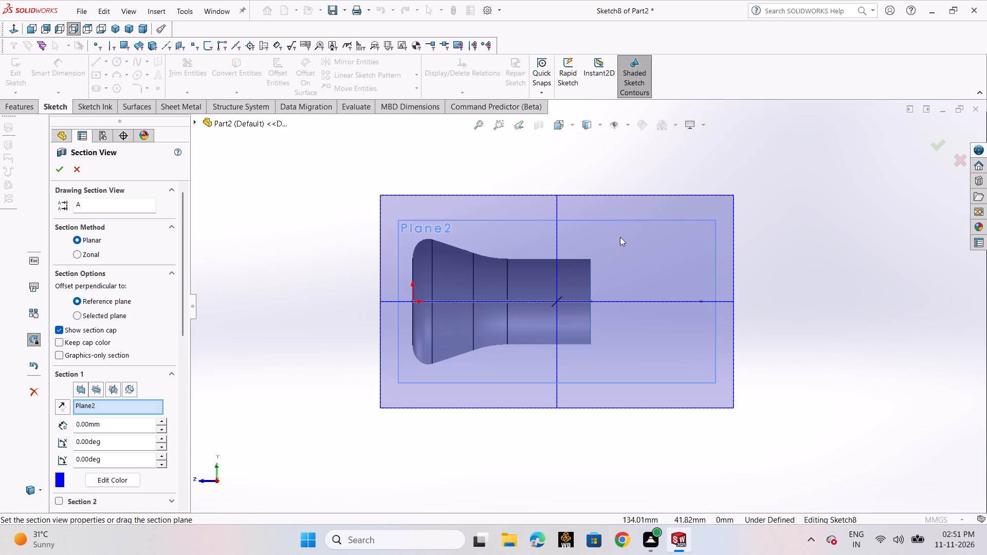
pyautogui.click(794, 266)
pyautogui.moveTo(760, 282); pyautogui.dragTo(742, 331, button='middle')
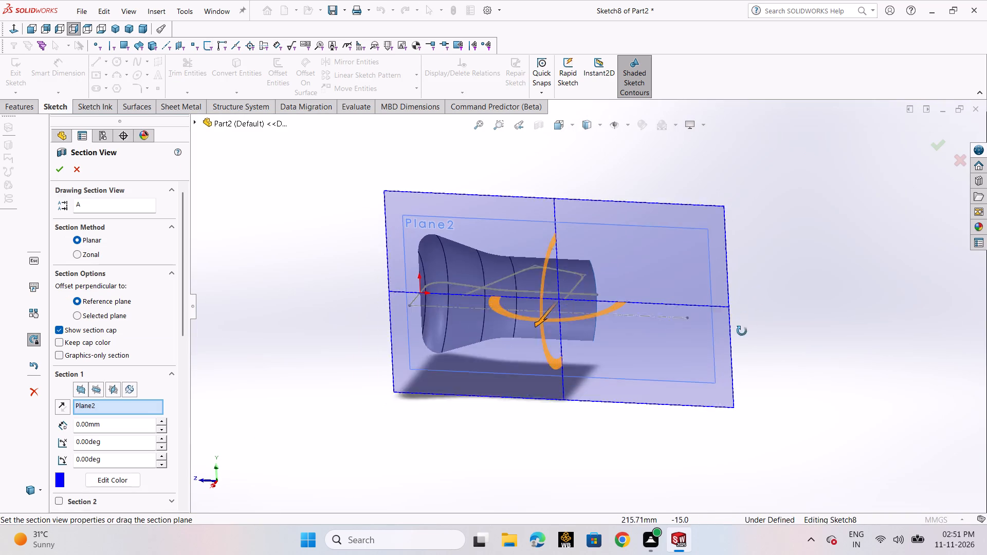
pyautogui.moveTo(742, 331); pyautogui.dragTo(692, 408, button='middle')
pyautogui.scroll(-2, 618, 320)
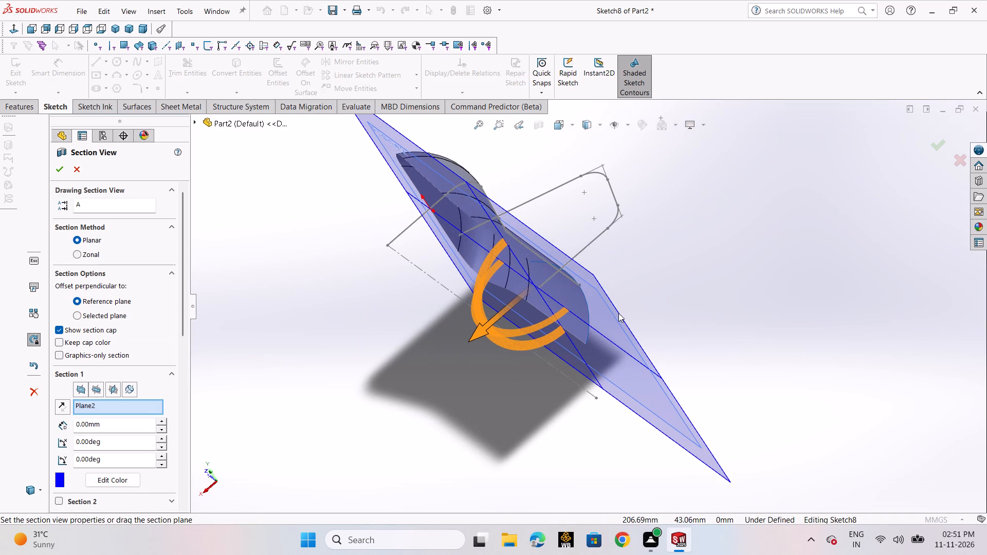
pyautogui.moveTo(618, 313); pyautogui.dragTo(633, 291)
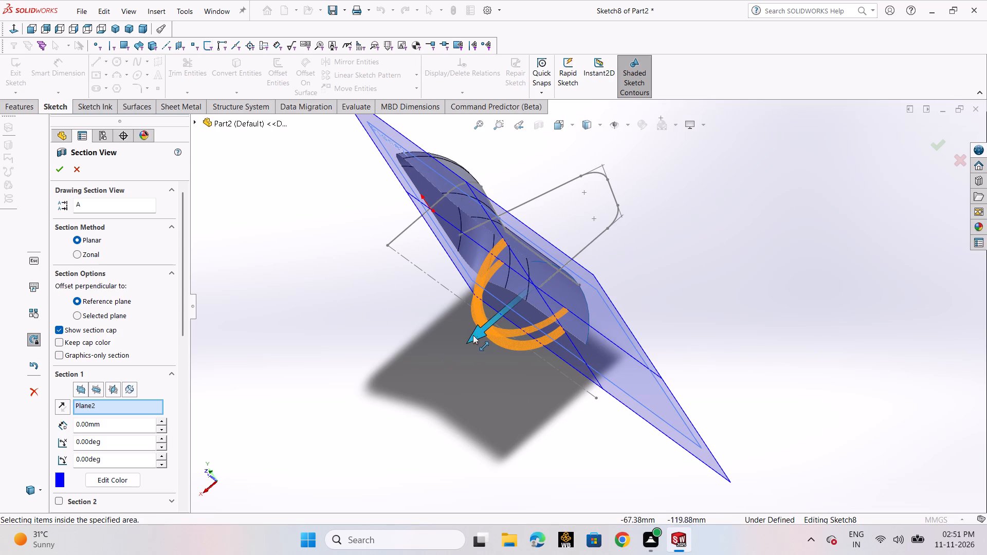
pyautogui.moveTo(473, 335); pyautogui.dragTo(531, 287)
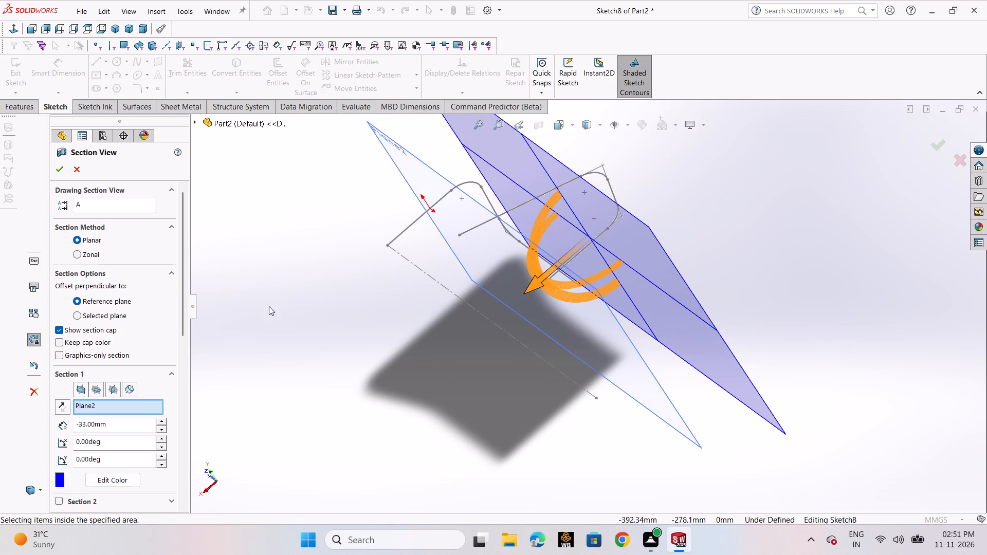
pyautogui.click(269, 306)
pyautogui.click(60, 174)
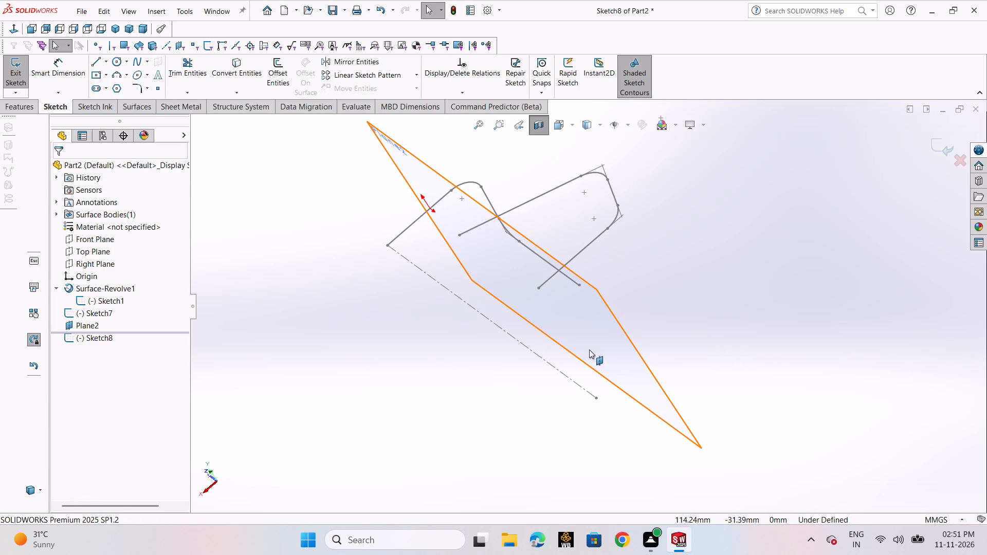
# Sketch a circle of 6 mm radius centred on the handle path's upper endpoint and exit the sketch.
pyautogui.click(117, 61)
pyautogui.click(123, 73)
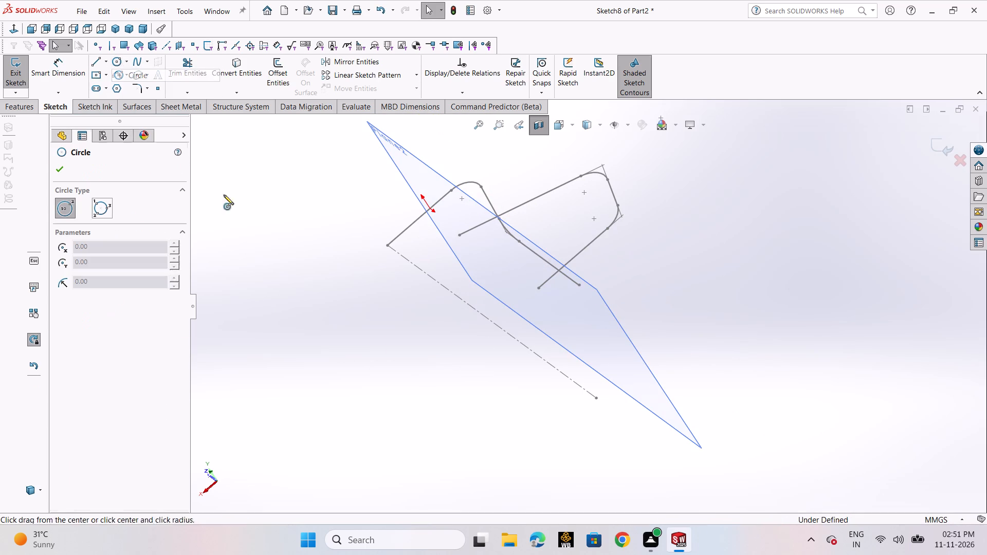
pyautogui.moveTo(610, 398); pyautogui.dragTo(665, 300, button='middle')
pyautogui.scroll(-4, 514, 286)
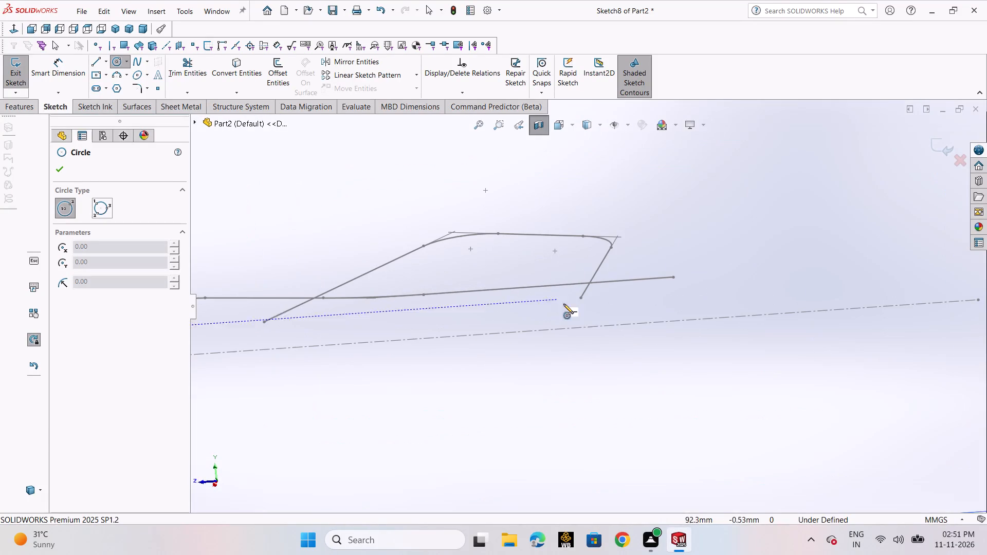
pyautogui.click(581, 298)
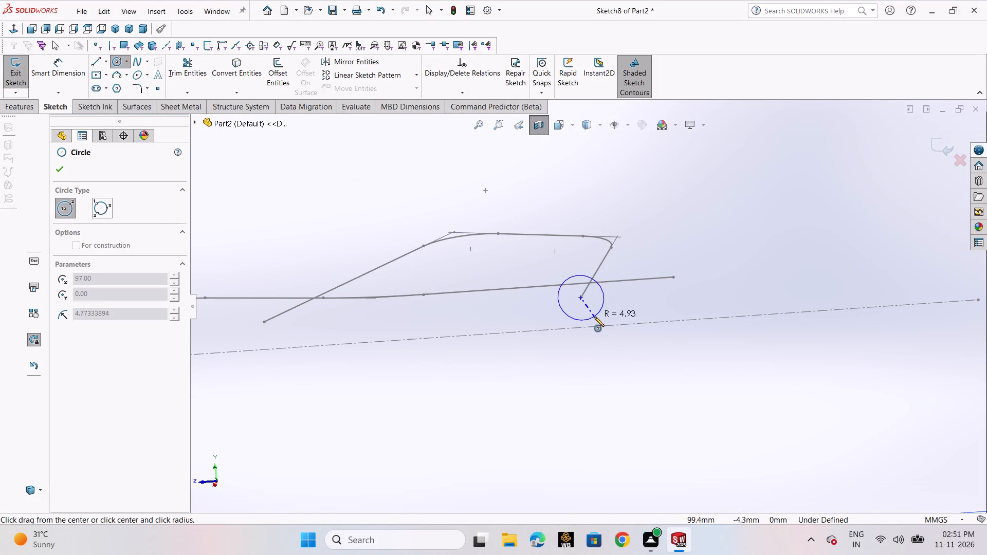
pyautogui.click(594, 317)
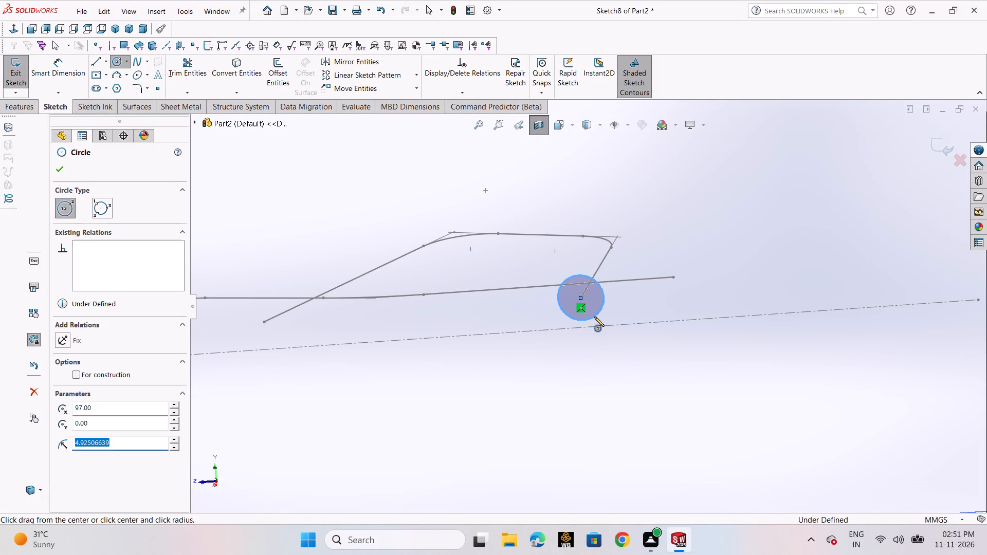
pyautogui.press('6')
pyautogui.press('Return')
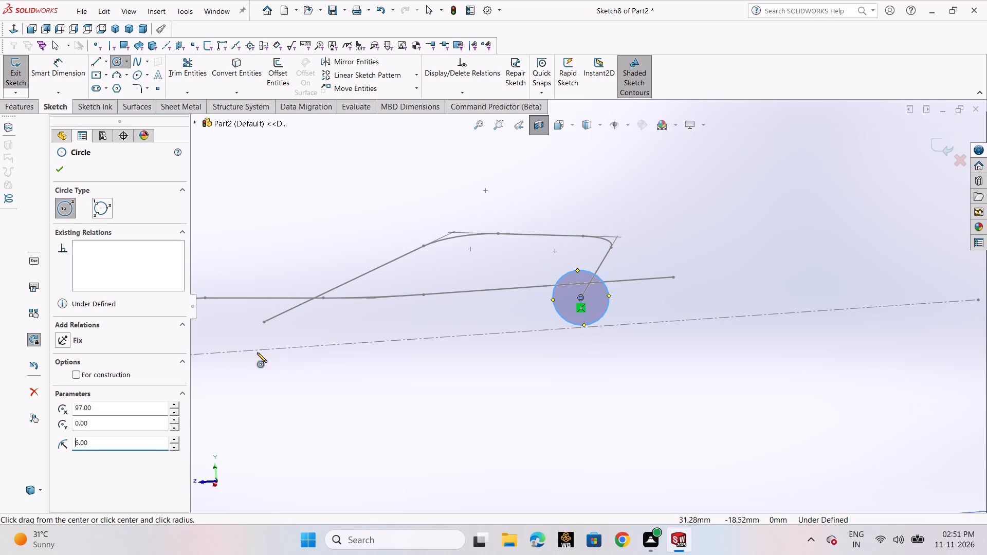
pyautogui.click(64, 168)
pyautogui.scroll(5, 892, 334)
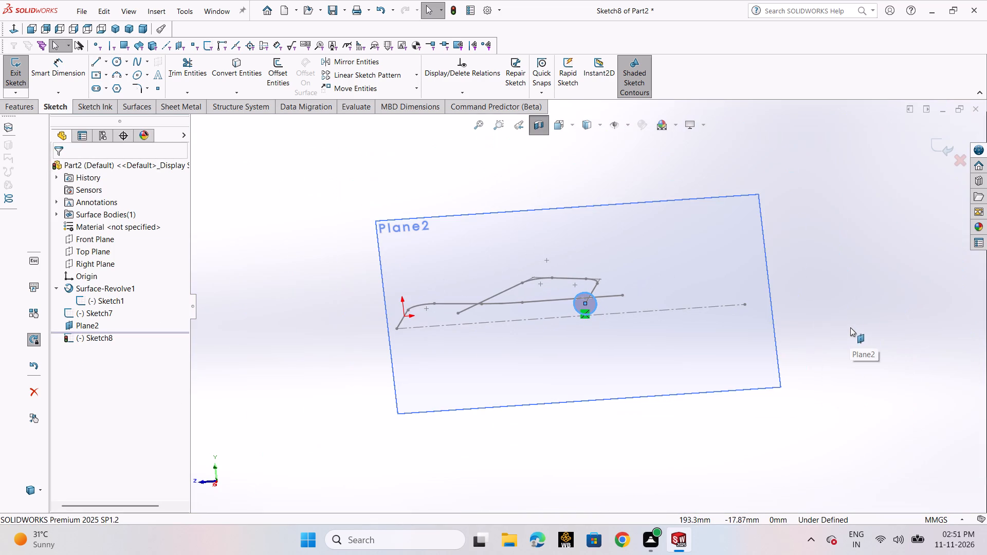
pyautogui.click(937, 148)
# Create a Surface-Sweep of the circle along the filleted handle path sketch.
pyautogui.scroll(1, 876, 258)
pyautogui.moveTo(876, 258); pyautogui.dragTo(851, 292, button='middle')
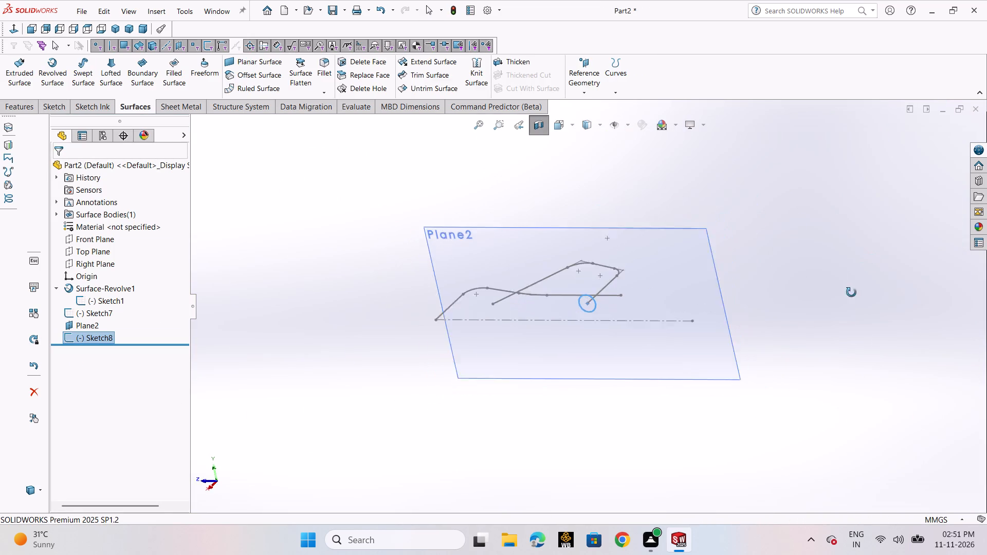
pyautogui.moveTo(851, 292); pyautogui.dragTo(833, 344, button='middle')
pyautogui.click(85, 76)
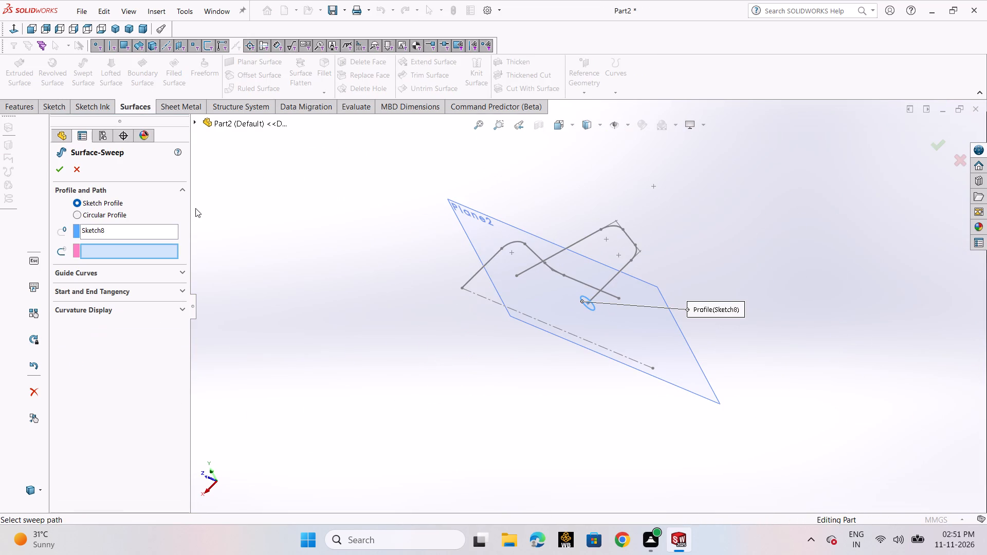
pyautogui.click(628, 262)
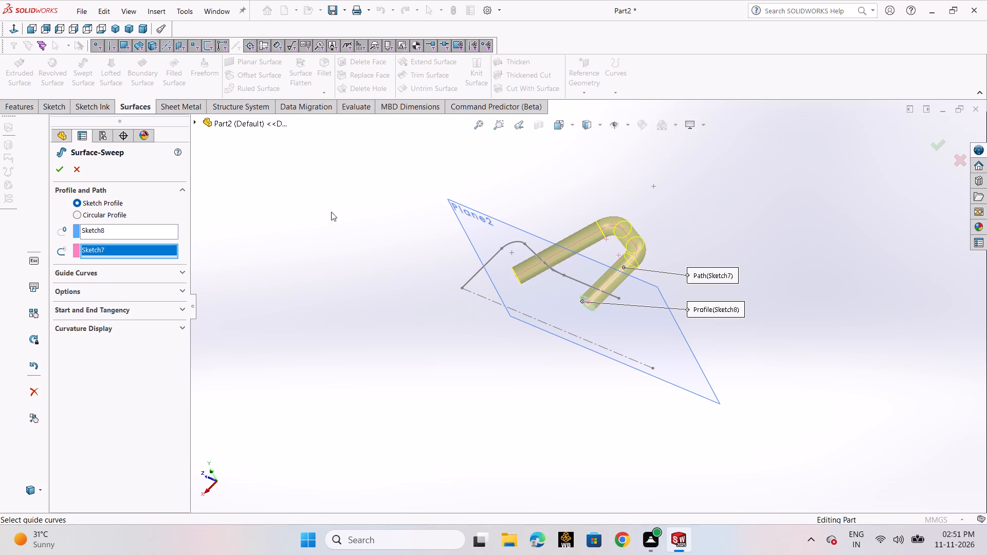
pyautogui.click(62, 170)
# Turn off the section view to show the whole mug with its handle.
pyautogui.click(537, 128)
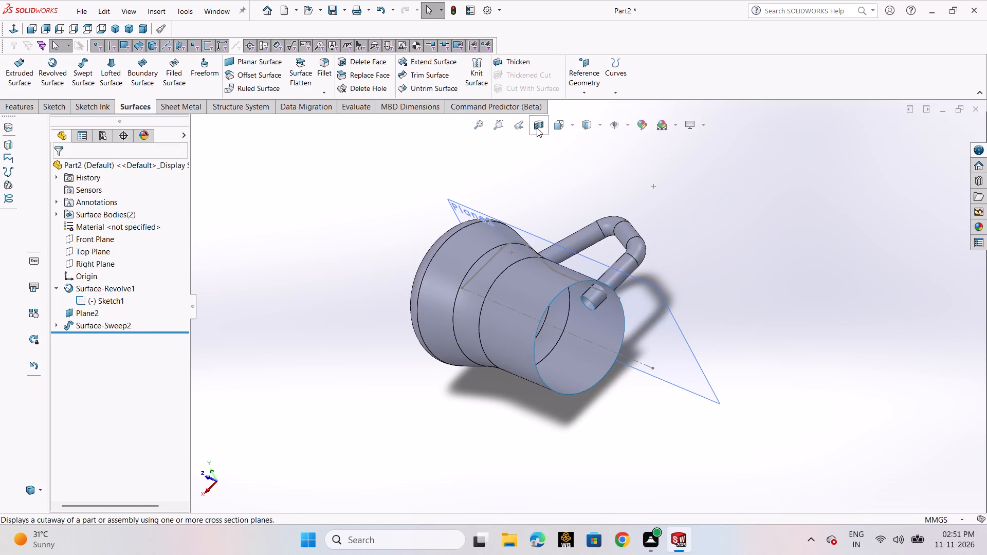
pyautogui.scroll(2, 757, 372)
pyautogui.moveTo(757, 365); pyautogui.dragTo(710, 229, button='middle')
pyautogui.scroll(-2, 624, 300)
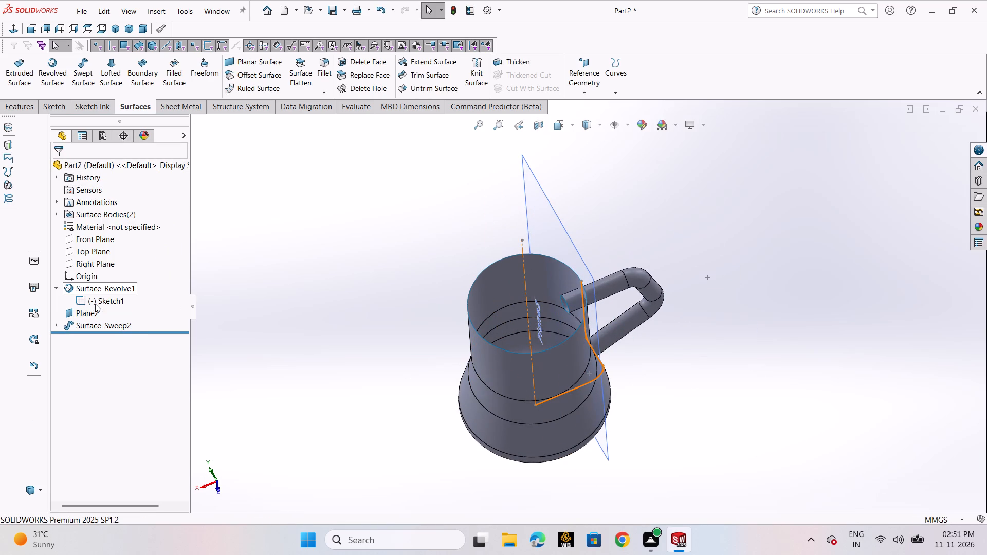
# Hide the mug's revolve profile sketch and the handle's reference plane.
pyautogui.click(96, 298)
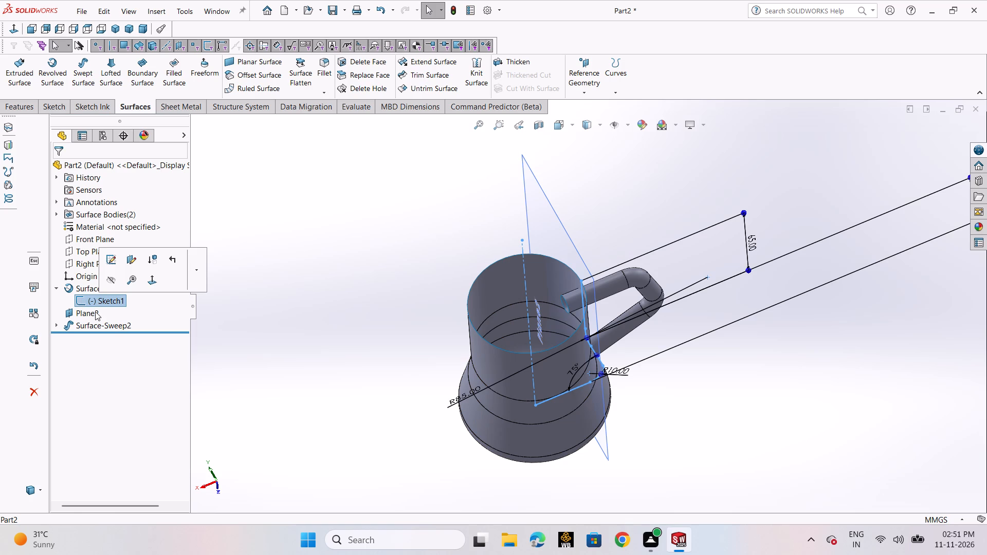
pyautogui.keyDown('ctrl'); pyautogui.click(95, 311); pyautogui.keyUp('ctrl')
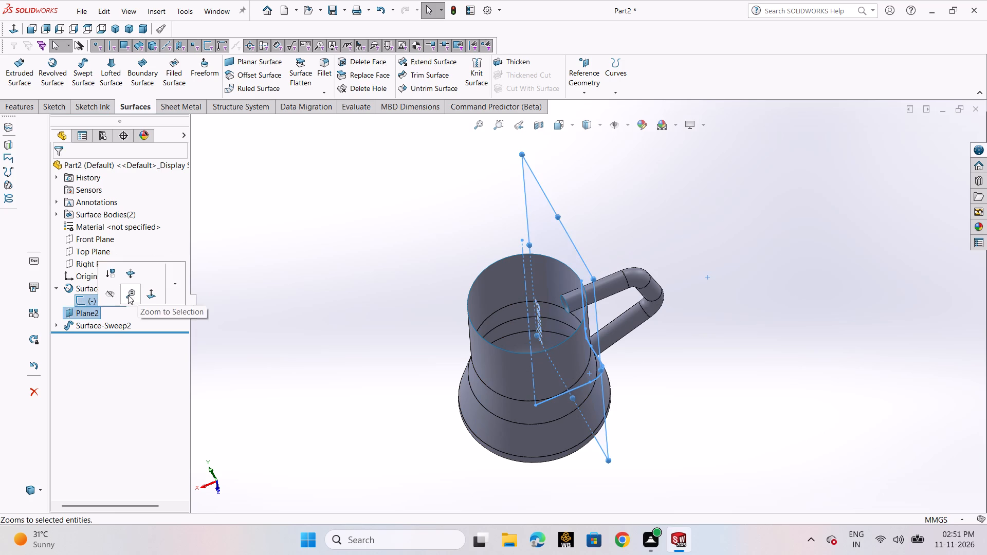
pyautogui.click(107, 292)
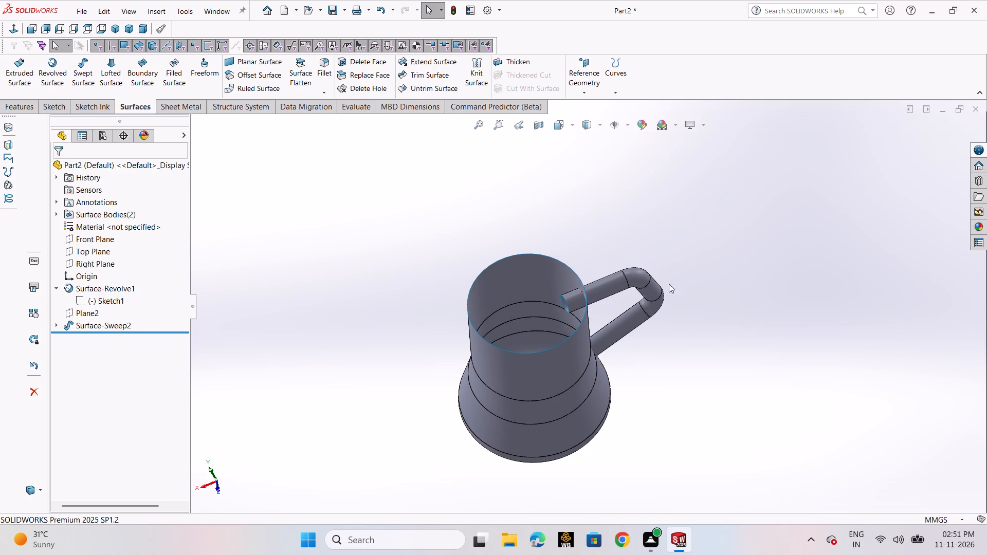
# Trim away the upper handle end protruding inside the mug, using the revolved mug surface as the trim tool.
pyautogui.click(426, 81)
pyautogui.scroll(-2, 542, 331)
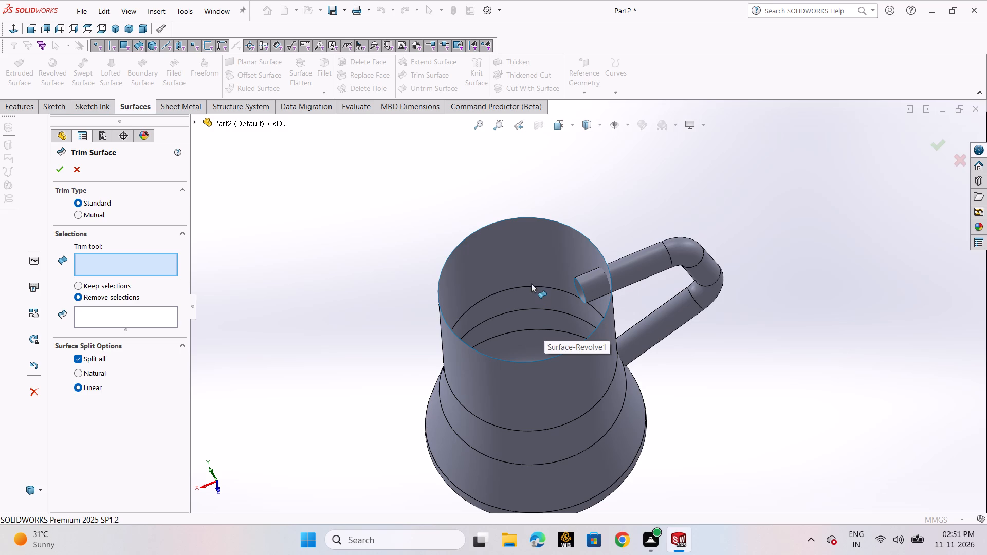
pyautogui.click(519, 270)
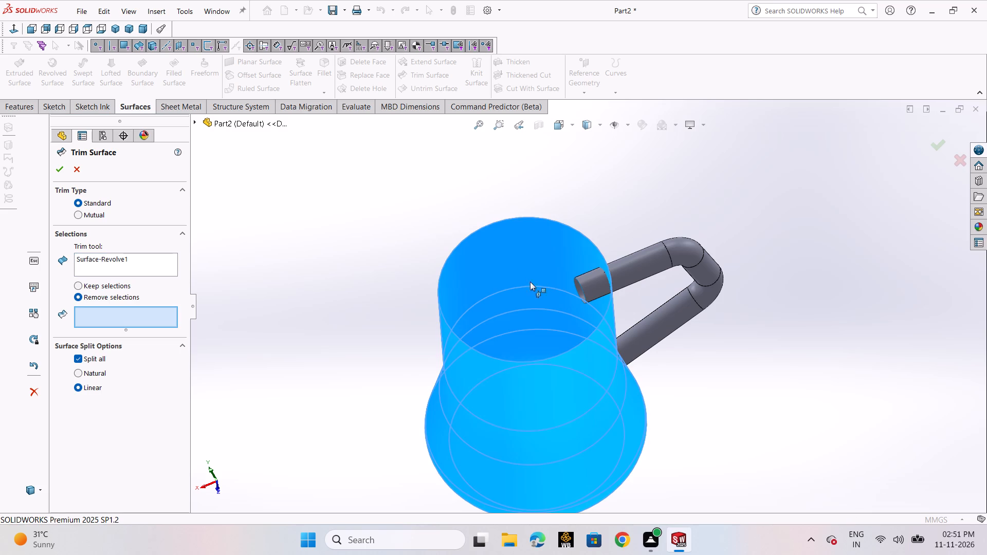
pyautogui.click(583, 285)
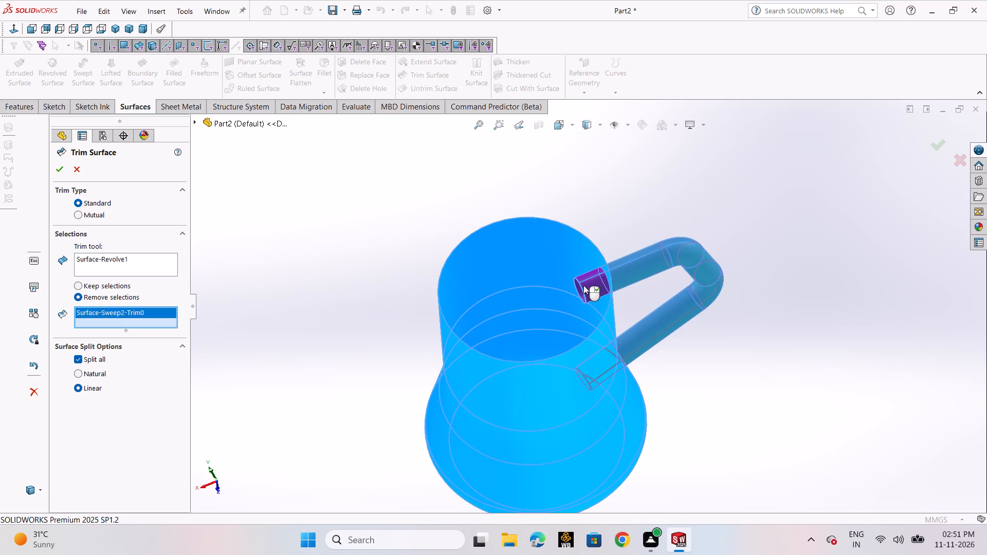
pyautogui.click(56, 167)
# Trim away the lower handle end protruding inside the mug, using Surface-Revolve1 as the trim tool.
pyautogui.scroll(2, 320, 309)
pyautogui.moveTo(646, 387); pyautogui.dragTo(697, 420, button='middle')
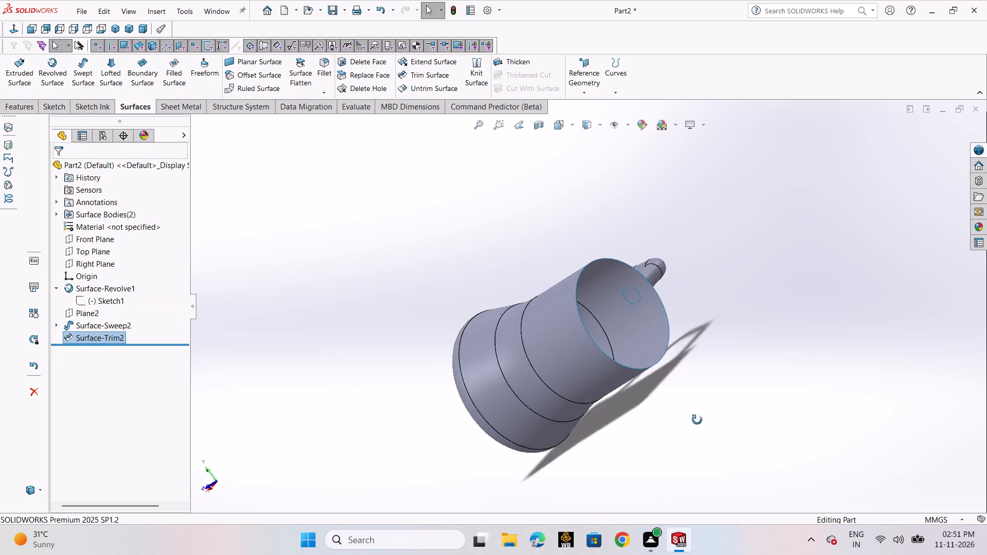
pyautogui.moveTo(697, 420); pyautogui.dragTo(668, 445, button='middle')
pyautogui.click(404, 78)
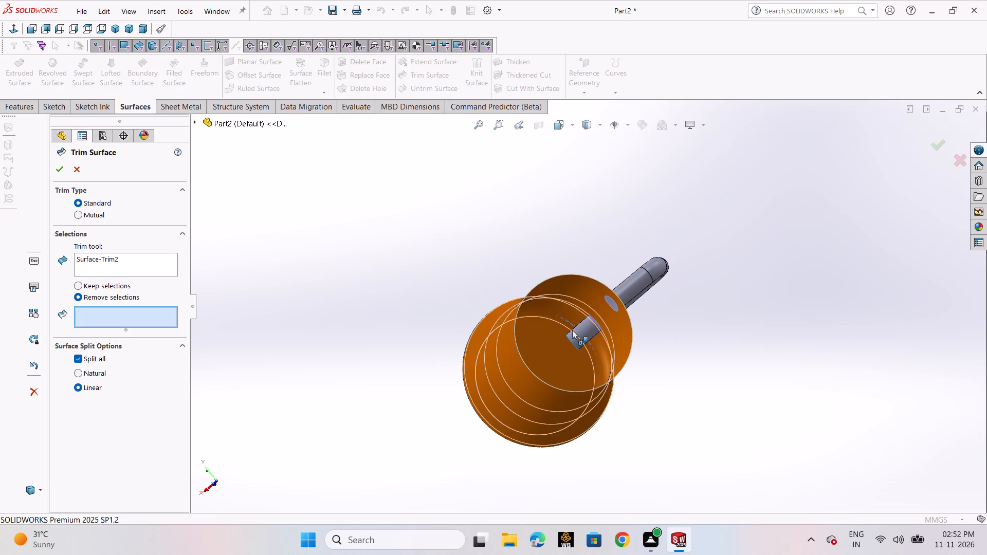
pyautogui.click(578, 294)
pyautogui.scroll(-3, 594, 350)
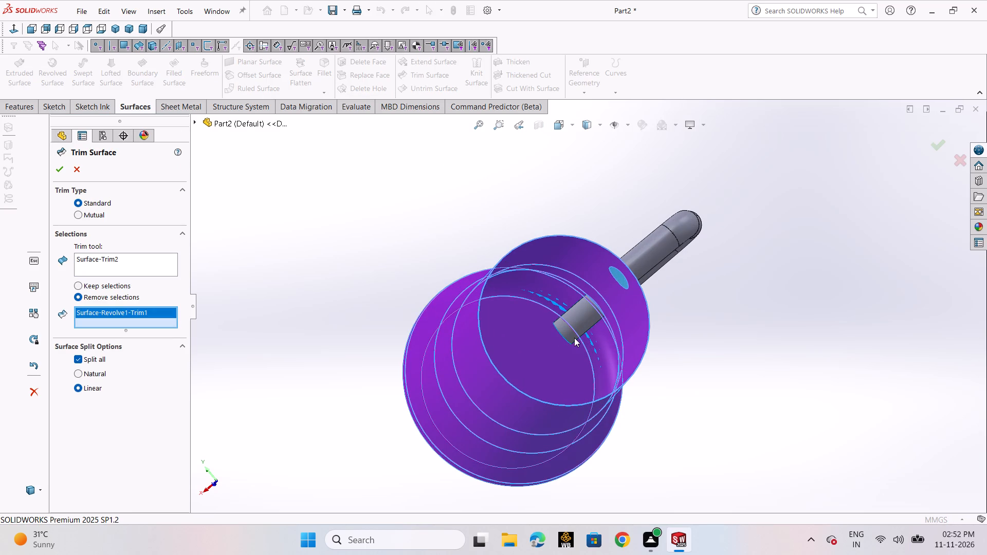
pyautogui.rightClick(109, 312)
pyautogui.click(129, 329)
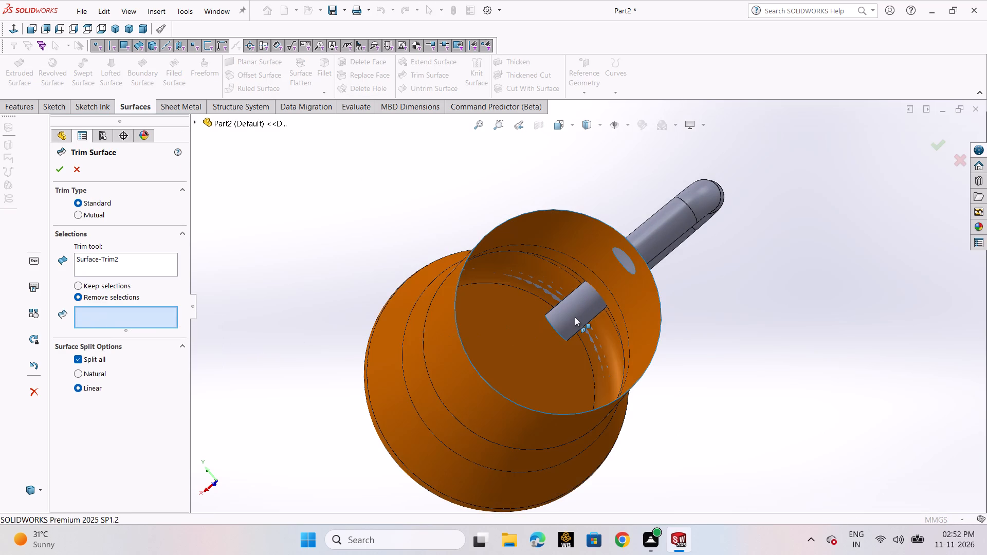
pyautogui.click(573, 316)
pyautogui.click(98, 260)
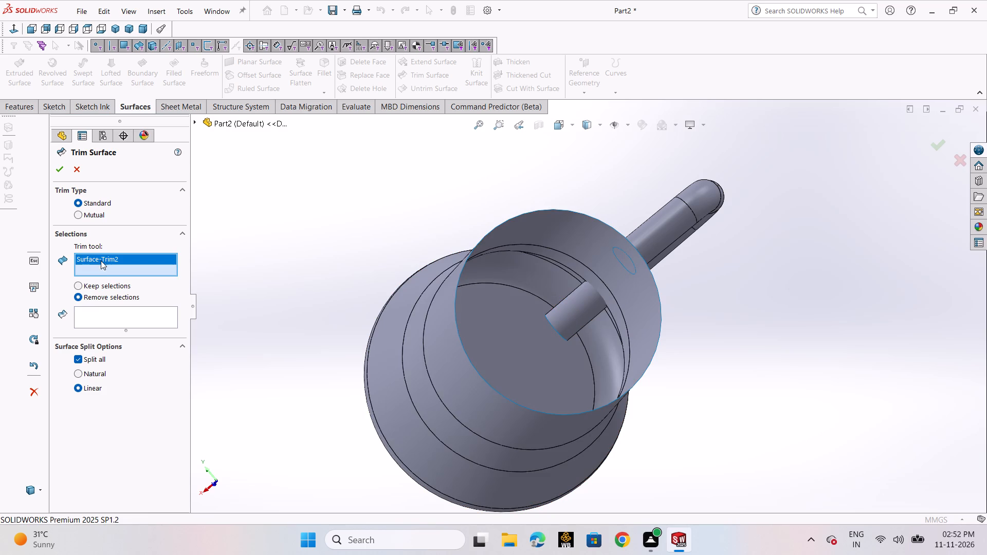
pyautogui.click(578, 254)
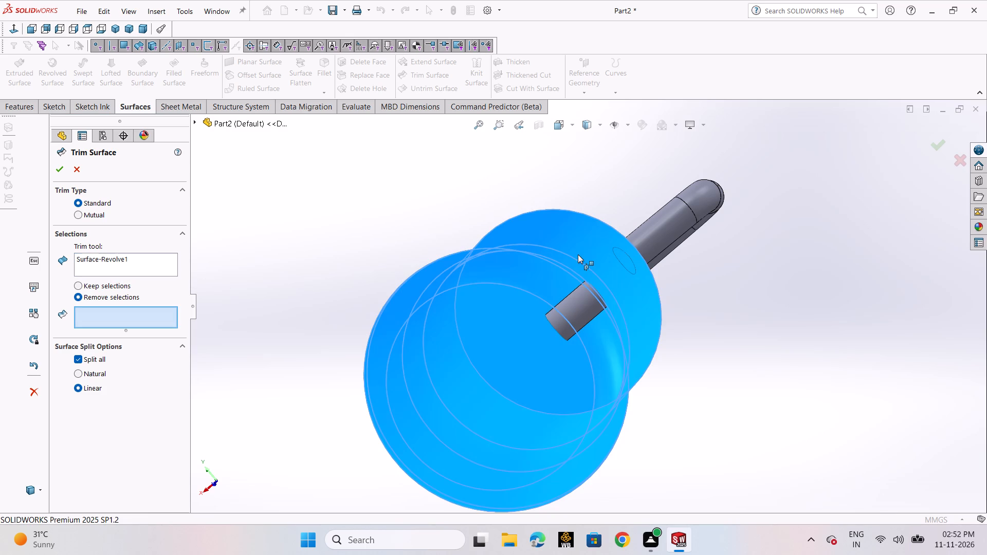
pyautogui.click(137, 319)
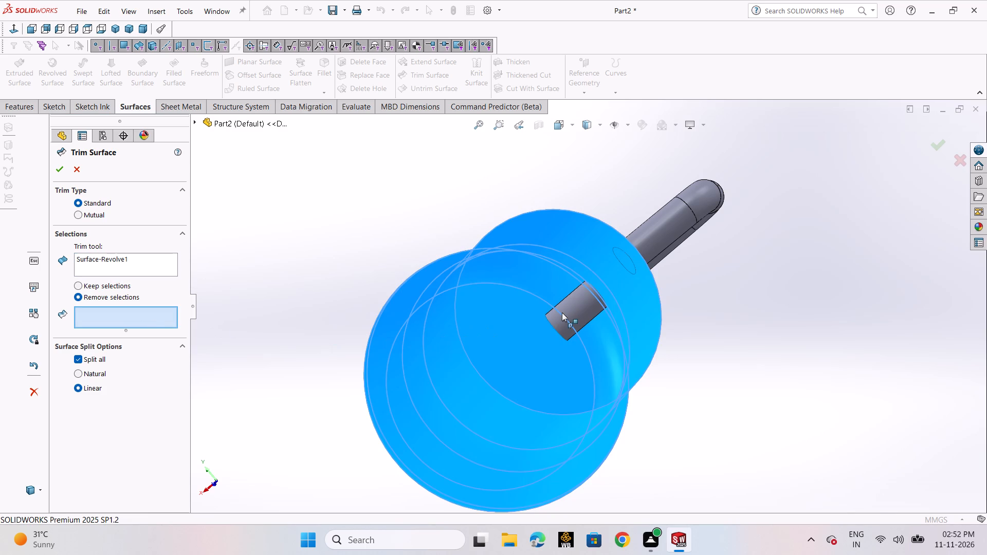
pyautogui.click(562, 312)
pyautogui.click(57, 169)
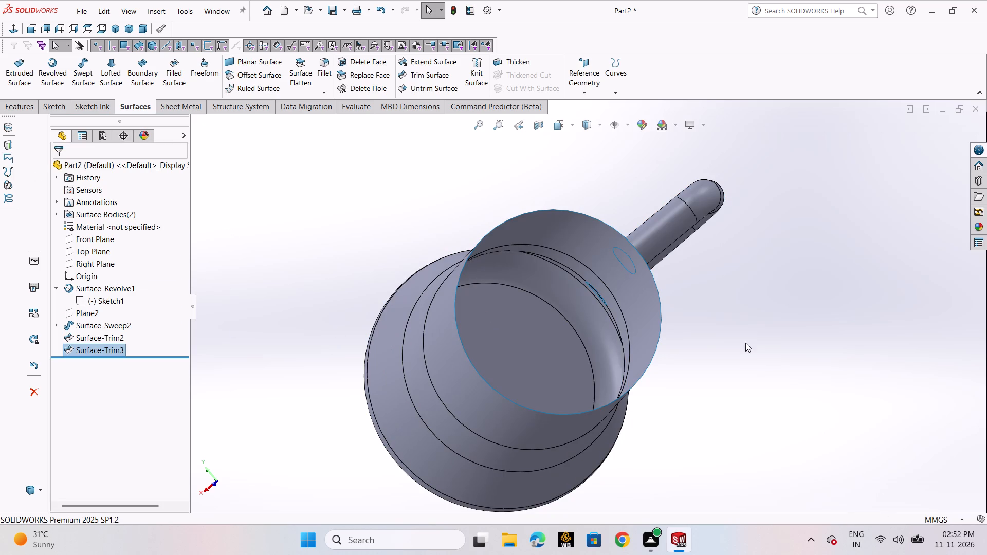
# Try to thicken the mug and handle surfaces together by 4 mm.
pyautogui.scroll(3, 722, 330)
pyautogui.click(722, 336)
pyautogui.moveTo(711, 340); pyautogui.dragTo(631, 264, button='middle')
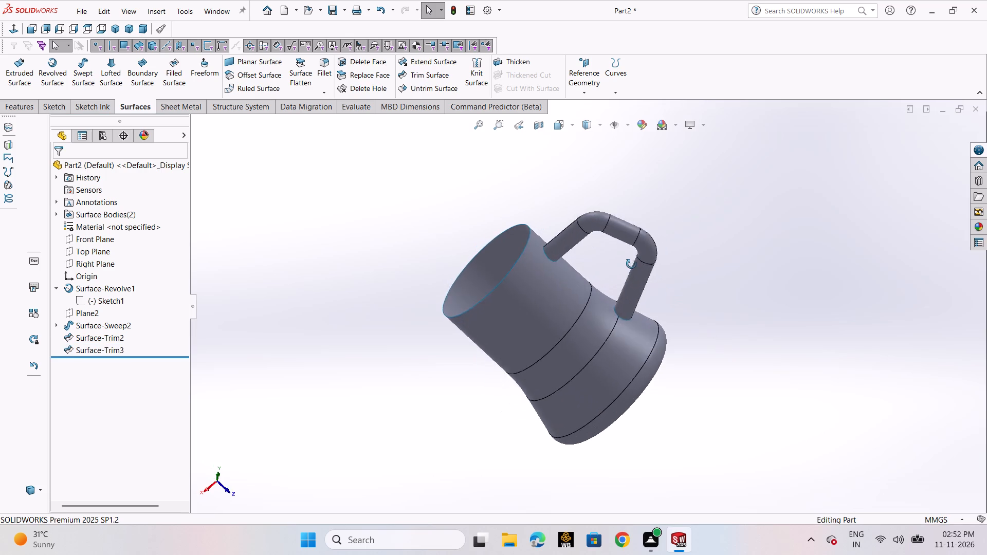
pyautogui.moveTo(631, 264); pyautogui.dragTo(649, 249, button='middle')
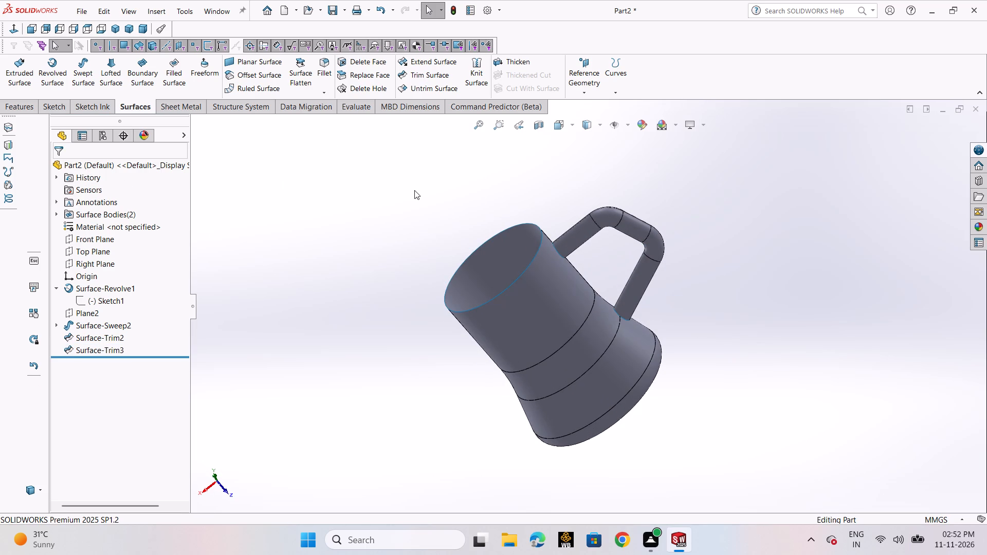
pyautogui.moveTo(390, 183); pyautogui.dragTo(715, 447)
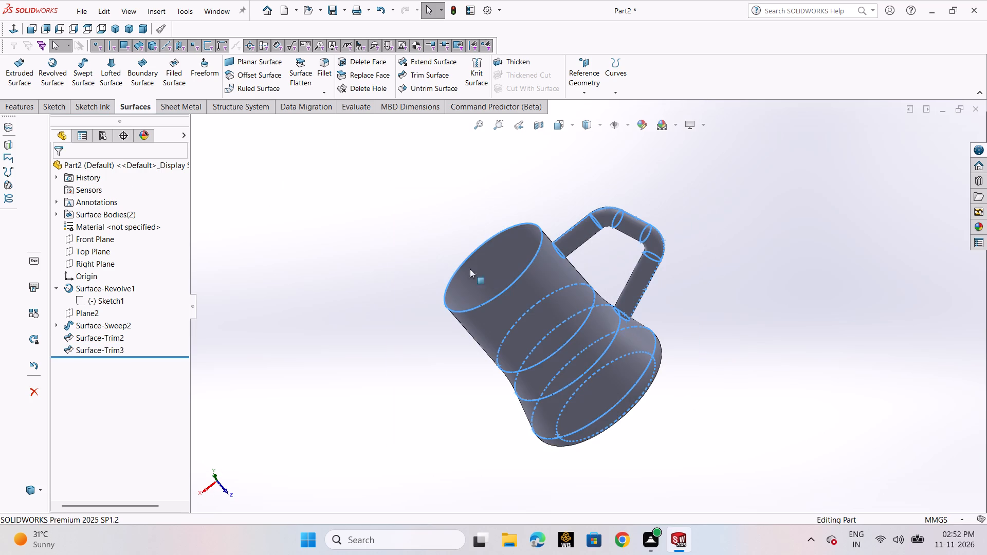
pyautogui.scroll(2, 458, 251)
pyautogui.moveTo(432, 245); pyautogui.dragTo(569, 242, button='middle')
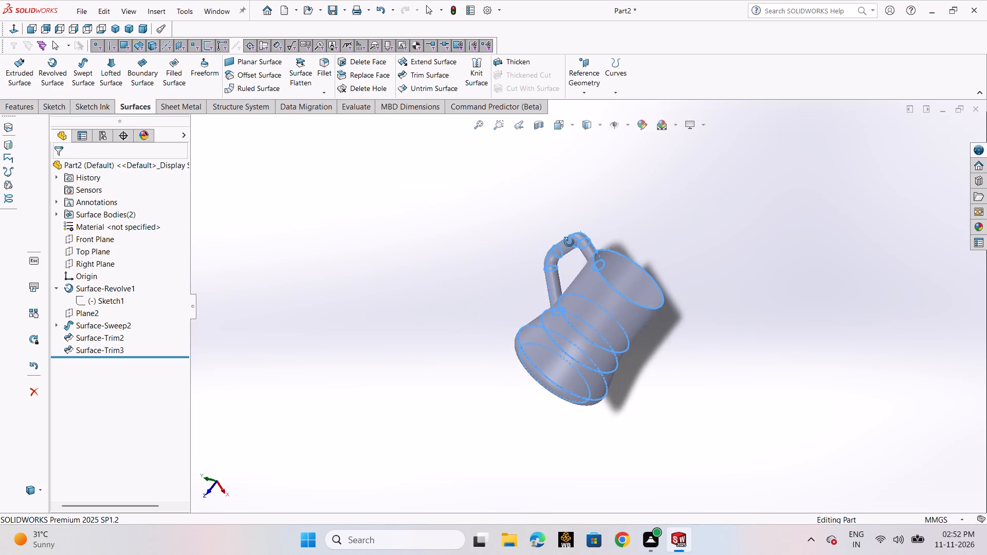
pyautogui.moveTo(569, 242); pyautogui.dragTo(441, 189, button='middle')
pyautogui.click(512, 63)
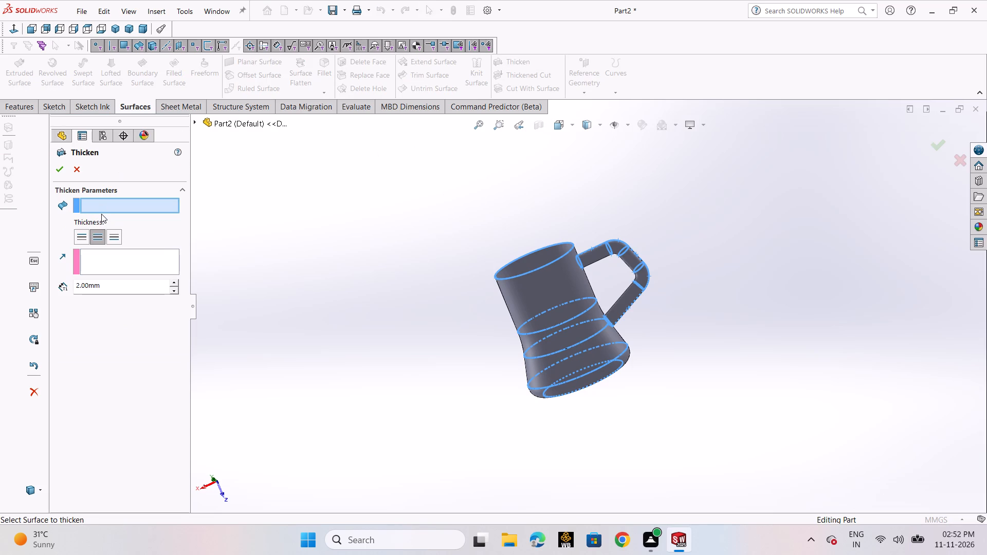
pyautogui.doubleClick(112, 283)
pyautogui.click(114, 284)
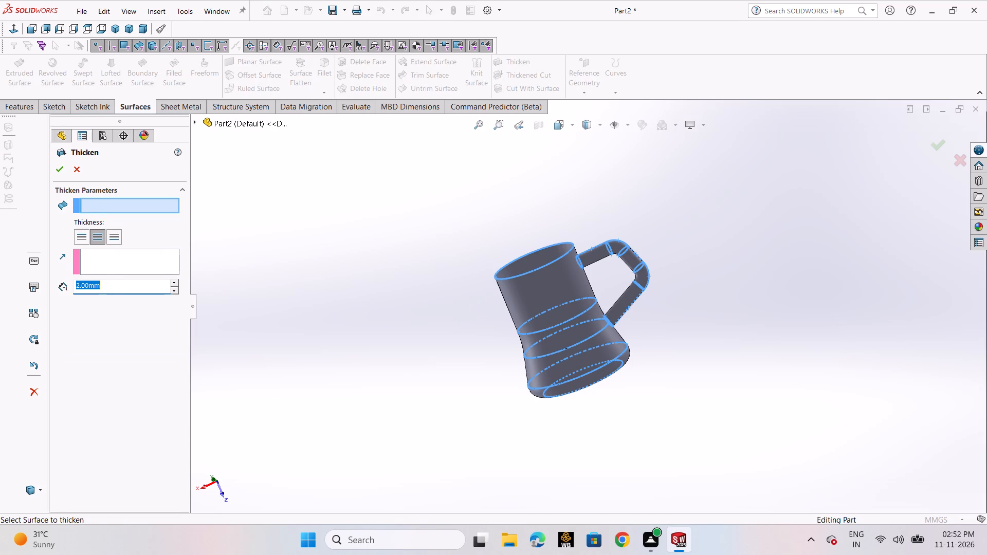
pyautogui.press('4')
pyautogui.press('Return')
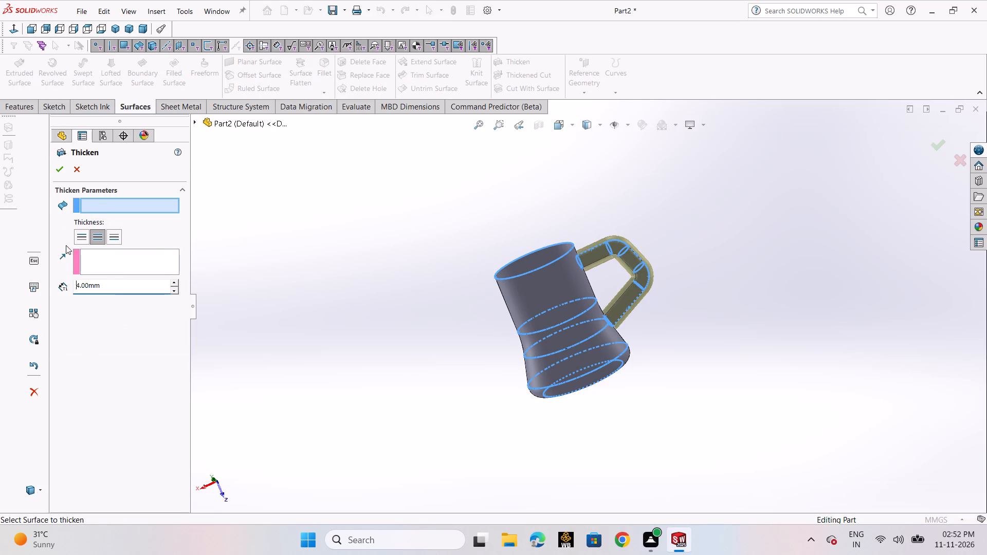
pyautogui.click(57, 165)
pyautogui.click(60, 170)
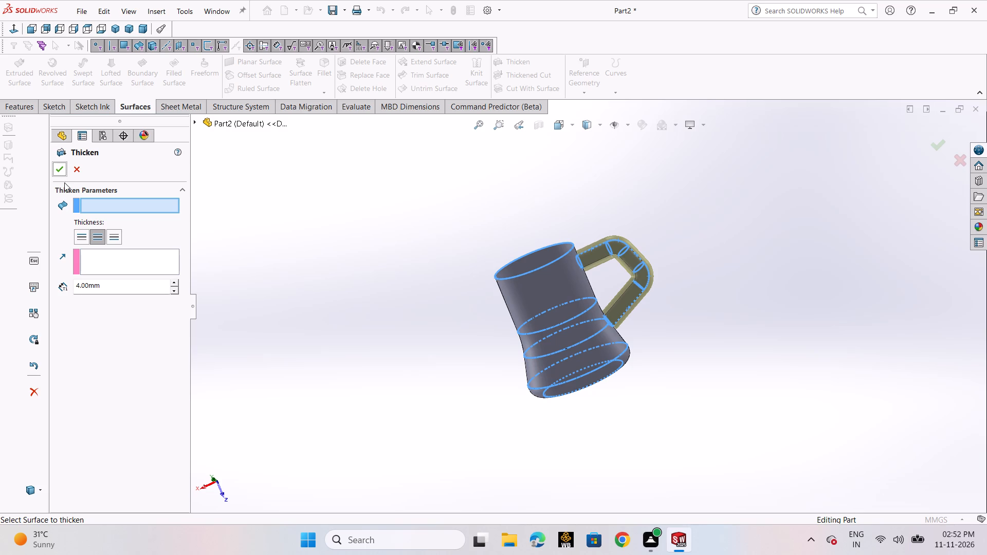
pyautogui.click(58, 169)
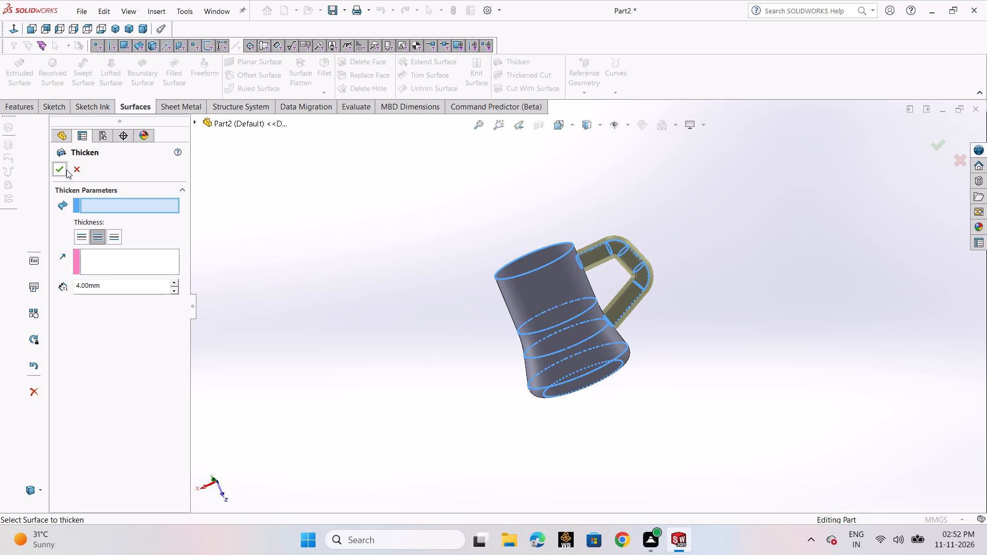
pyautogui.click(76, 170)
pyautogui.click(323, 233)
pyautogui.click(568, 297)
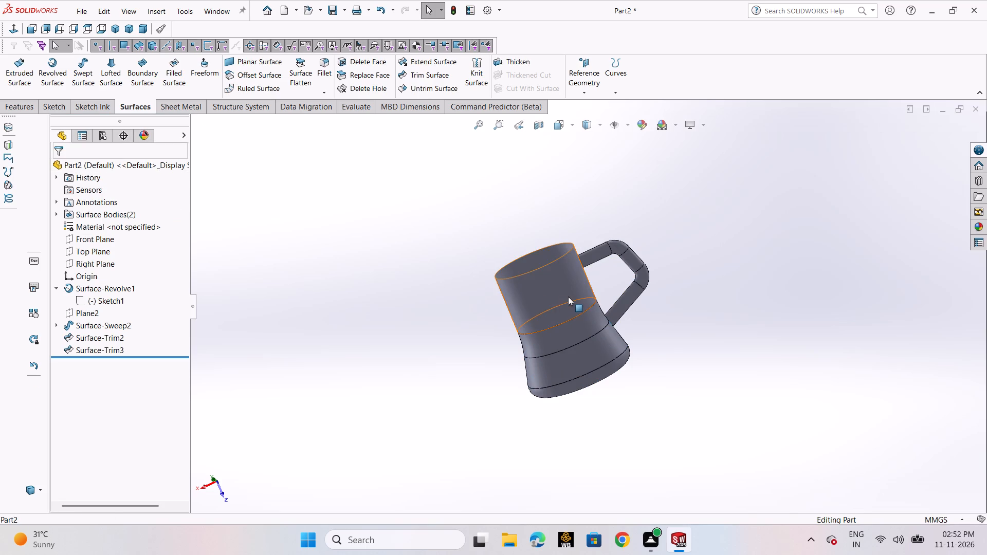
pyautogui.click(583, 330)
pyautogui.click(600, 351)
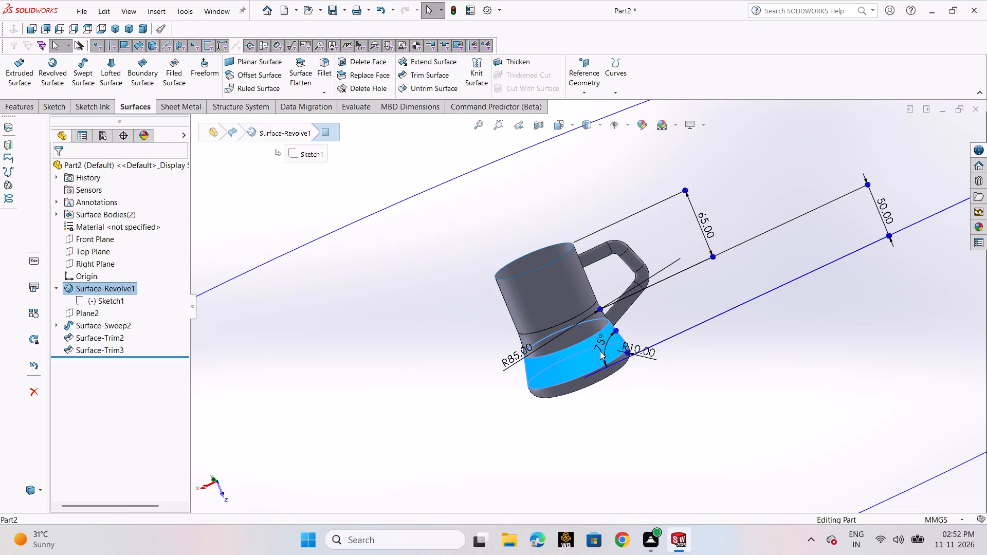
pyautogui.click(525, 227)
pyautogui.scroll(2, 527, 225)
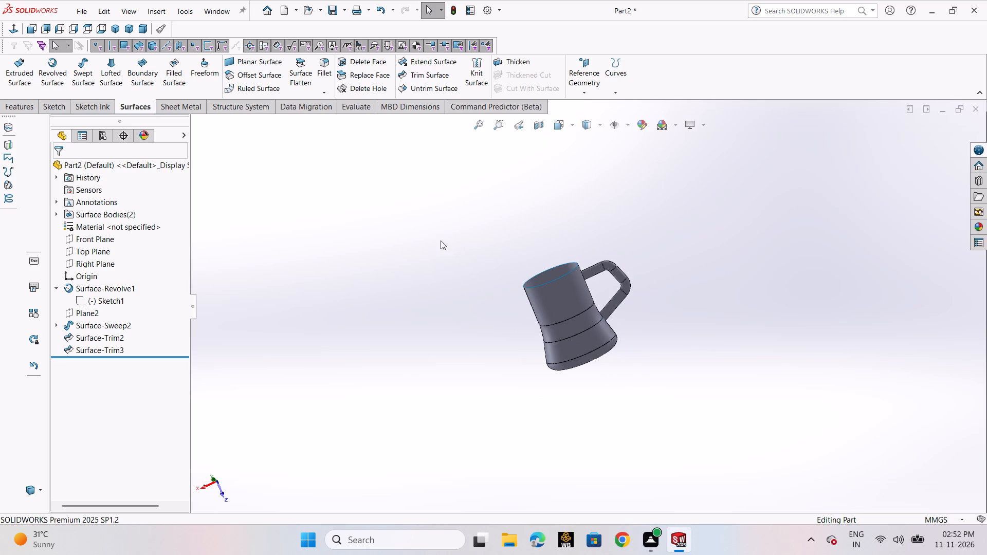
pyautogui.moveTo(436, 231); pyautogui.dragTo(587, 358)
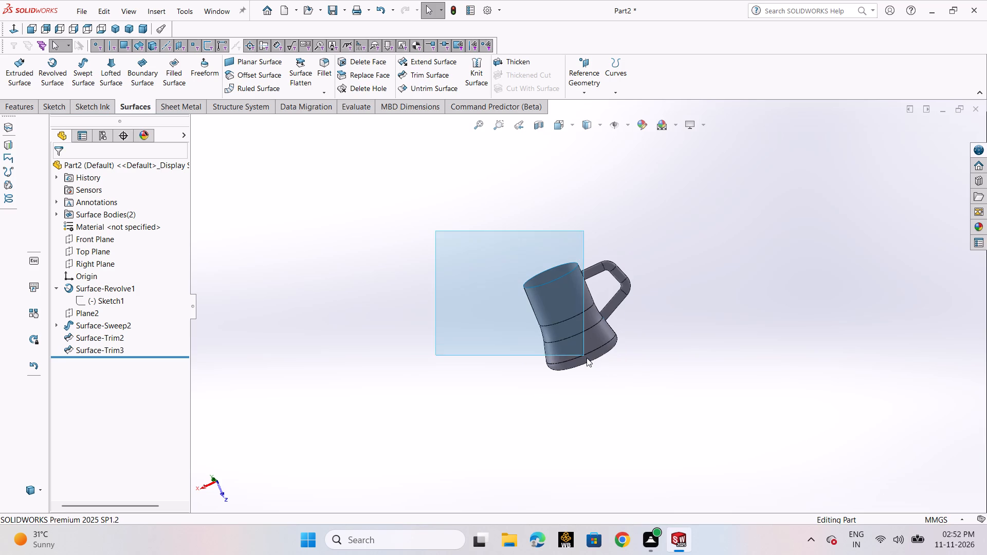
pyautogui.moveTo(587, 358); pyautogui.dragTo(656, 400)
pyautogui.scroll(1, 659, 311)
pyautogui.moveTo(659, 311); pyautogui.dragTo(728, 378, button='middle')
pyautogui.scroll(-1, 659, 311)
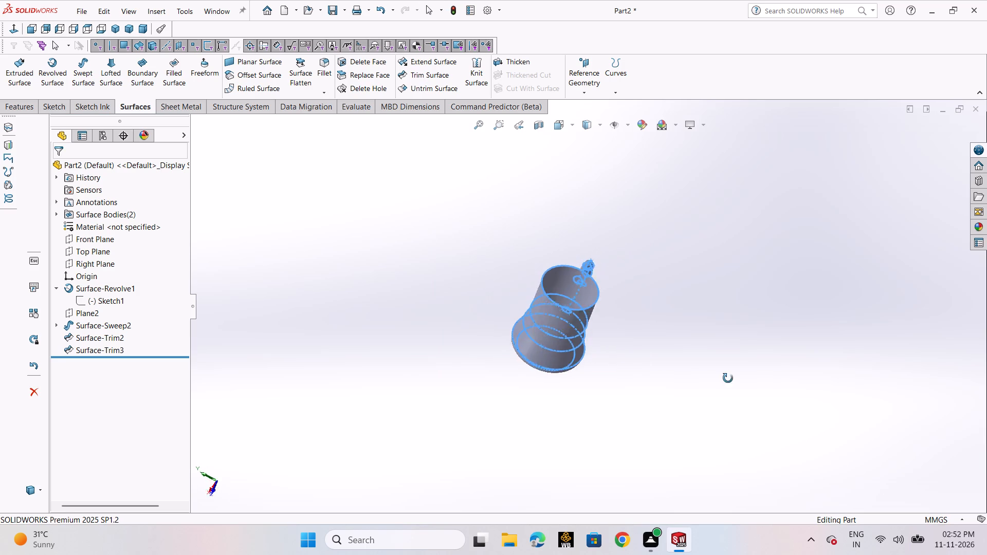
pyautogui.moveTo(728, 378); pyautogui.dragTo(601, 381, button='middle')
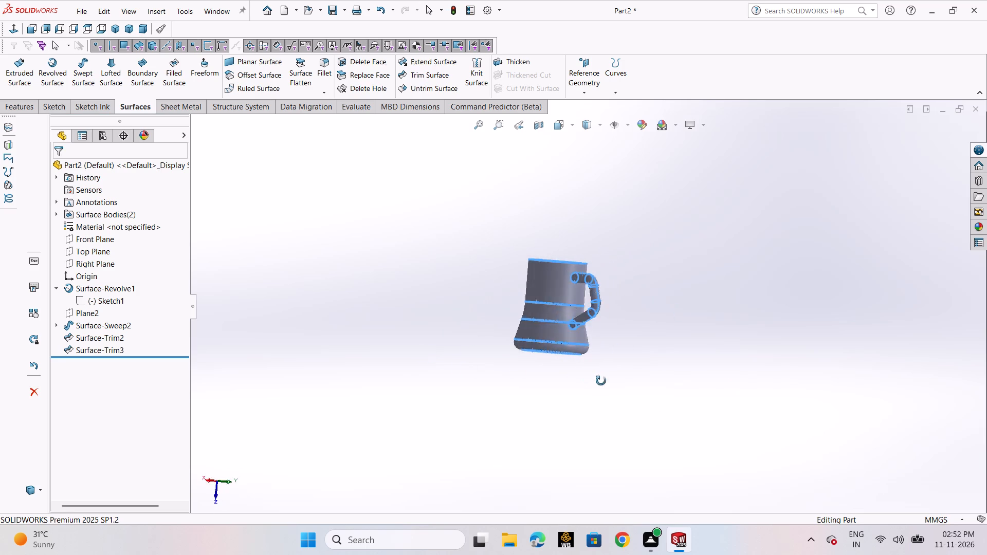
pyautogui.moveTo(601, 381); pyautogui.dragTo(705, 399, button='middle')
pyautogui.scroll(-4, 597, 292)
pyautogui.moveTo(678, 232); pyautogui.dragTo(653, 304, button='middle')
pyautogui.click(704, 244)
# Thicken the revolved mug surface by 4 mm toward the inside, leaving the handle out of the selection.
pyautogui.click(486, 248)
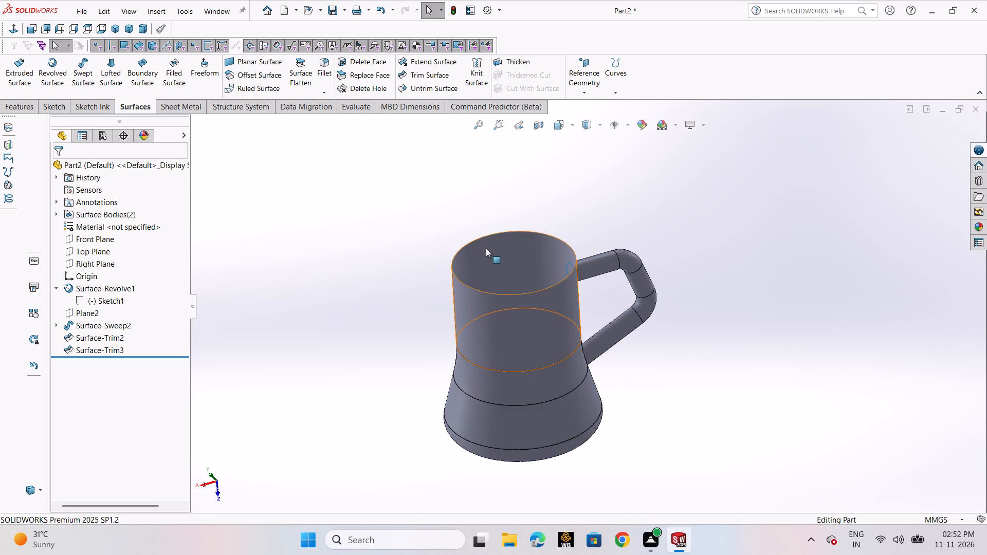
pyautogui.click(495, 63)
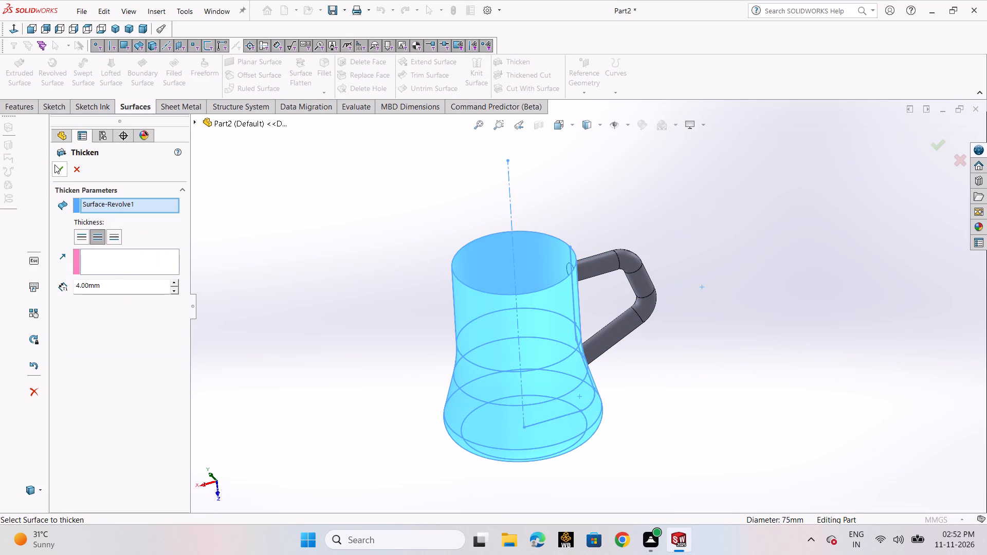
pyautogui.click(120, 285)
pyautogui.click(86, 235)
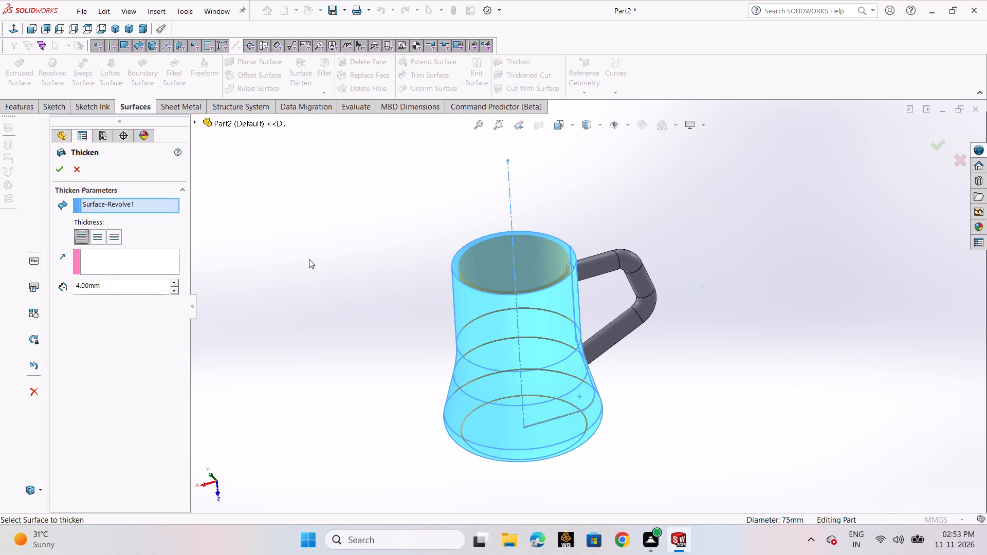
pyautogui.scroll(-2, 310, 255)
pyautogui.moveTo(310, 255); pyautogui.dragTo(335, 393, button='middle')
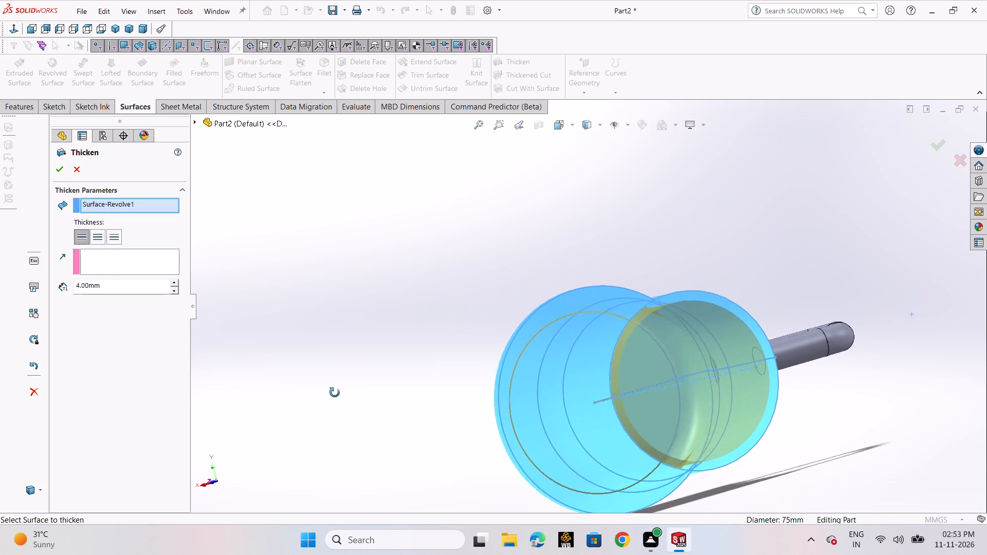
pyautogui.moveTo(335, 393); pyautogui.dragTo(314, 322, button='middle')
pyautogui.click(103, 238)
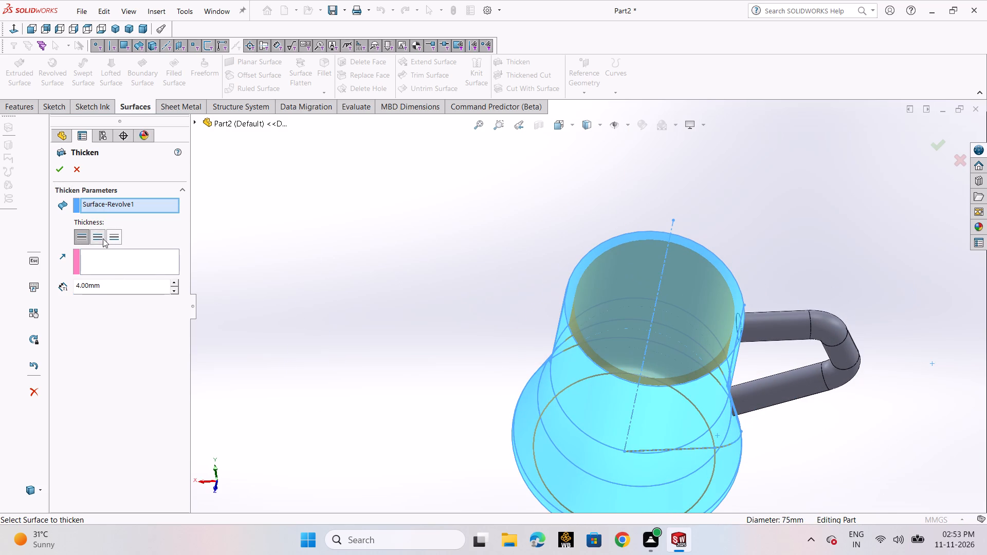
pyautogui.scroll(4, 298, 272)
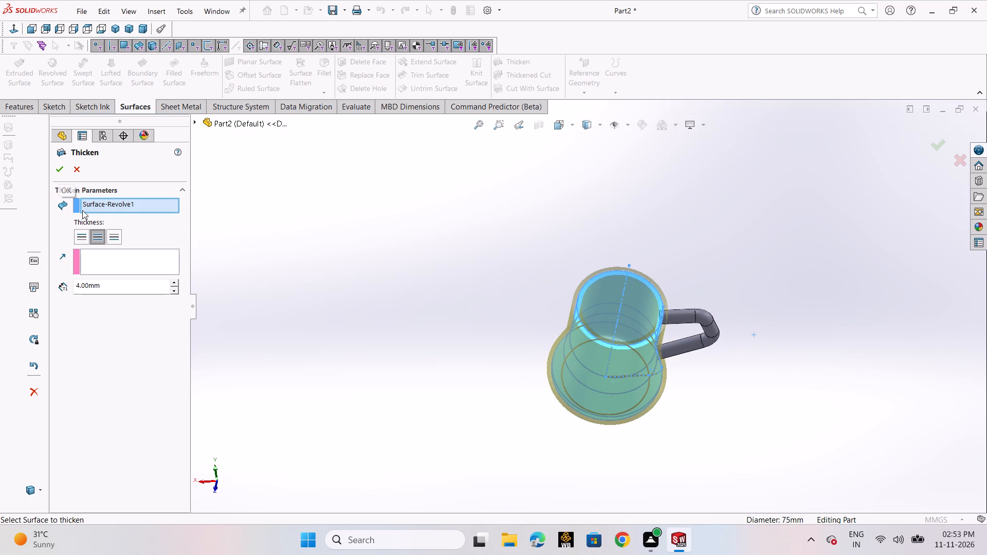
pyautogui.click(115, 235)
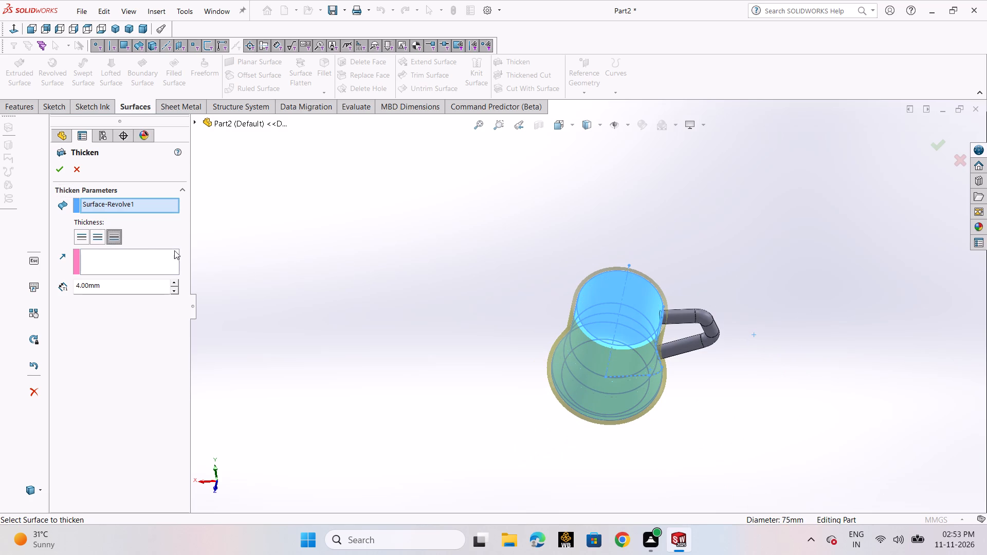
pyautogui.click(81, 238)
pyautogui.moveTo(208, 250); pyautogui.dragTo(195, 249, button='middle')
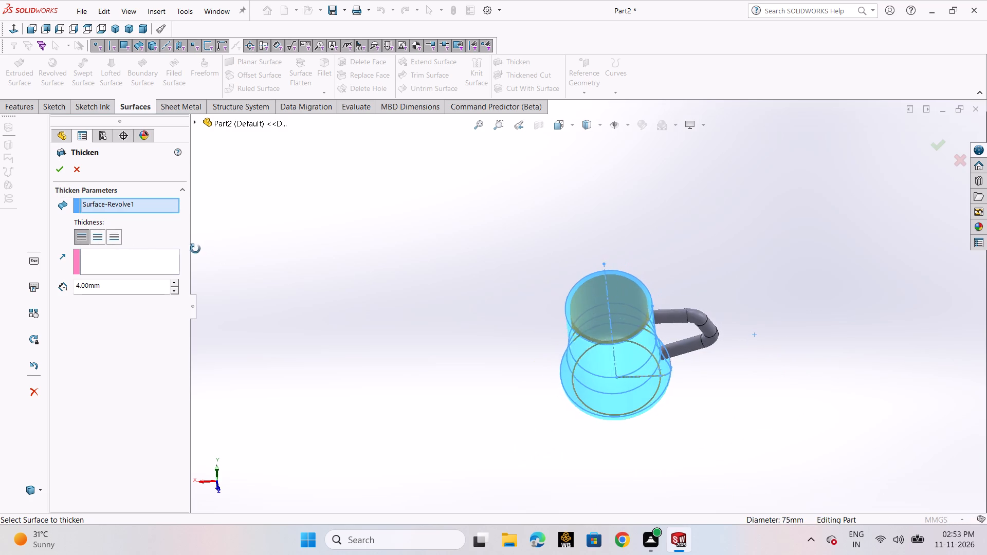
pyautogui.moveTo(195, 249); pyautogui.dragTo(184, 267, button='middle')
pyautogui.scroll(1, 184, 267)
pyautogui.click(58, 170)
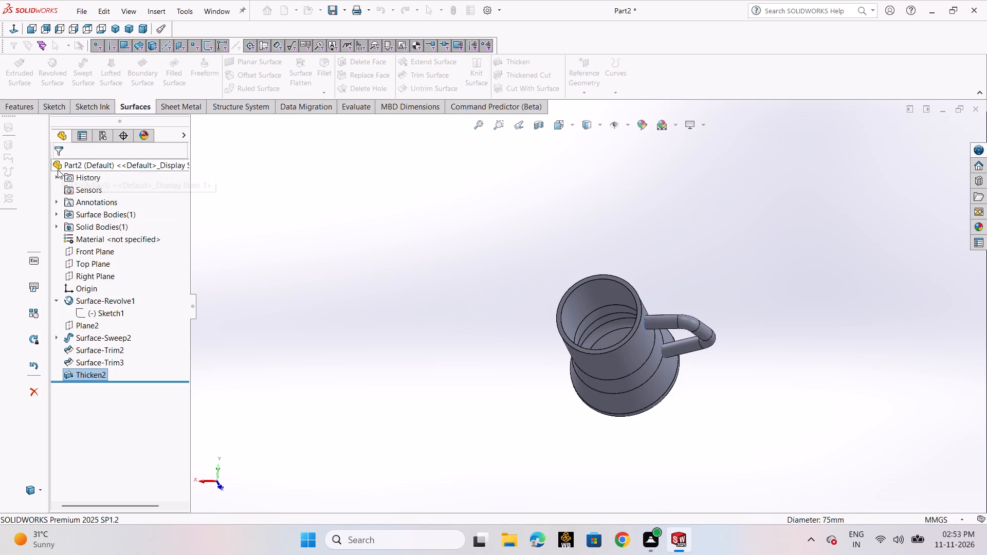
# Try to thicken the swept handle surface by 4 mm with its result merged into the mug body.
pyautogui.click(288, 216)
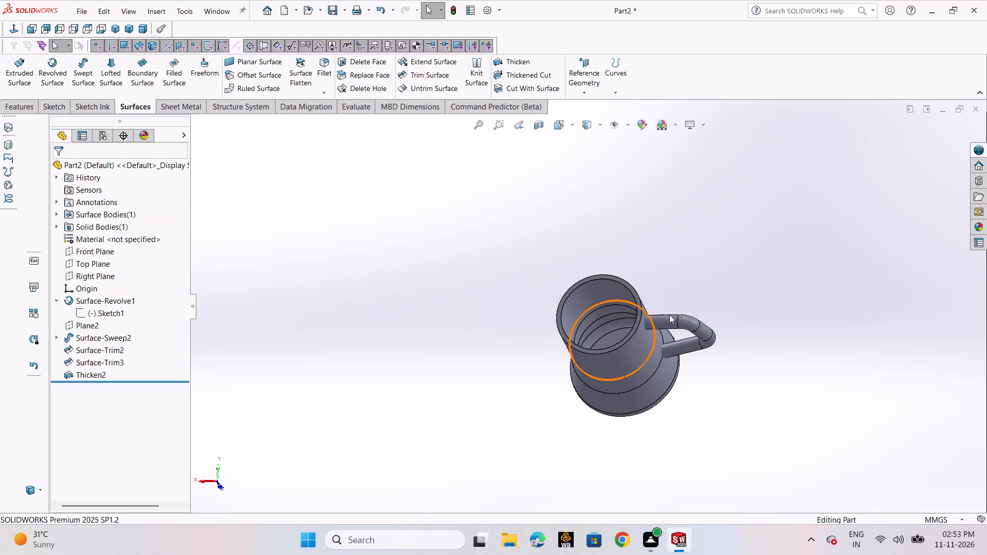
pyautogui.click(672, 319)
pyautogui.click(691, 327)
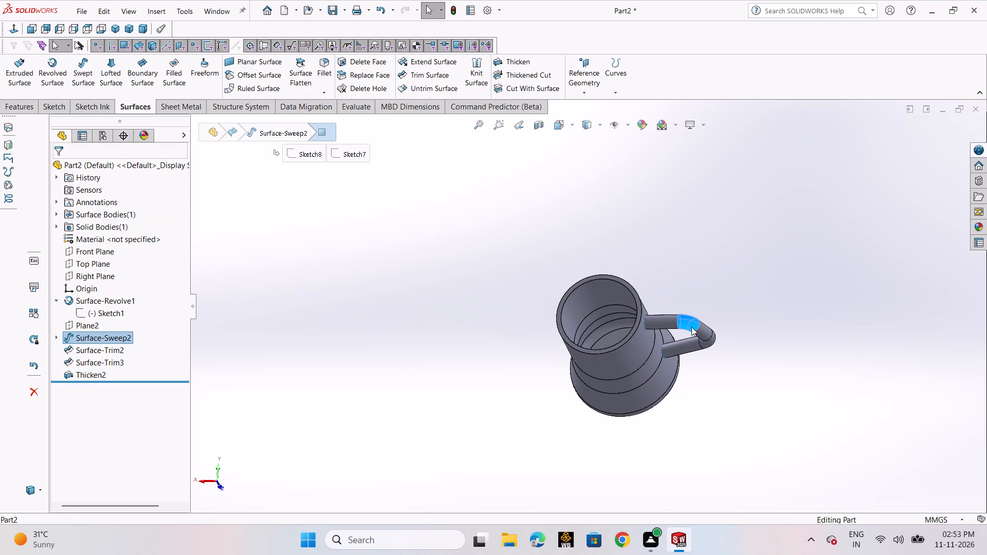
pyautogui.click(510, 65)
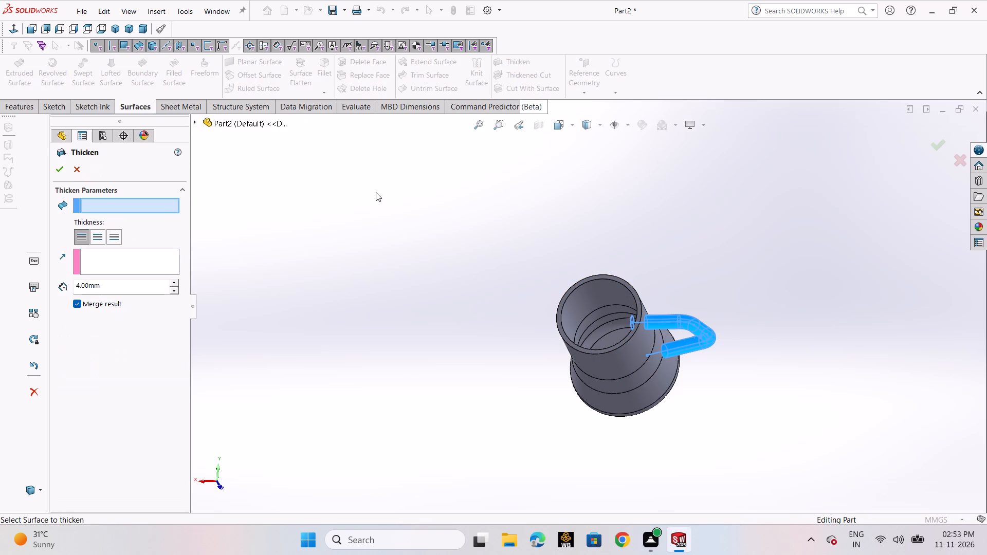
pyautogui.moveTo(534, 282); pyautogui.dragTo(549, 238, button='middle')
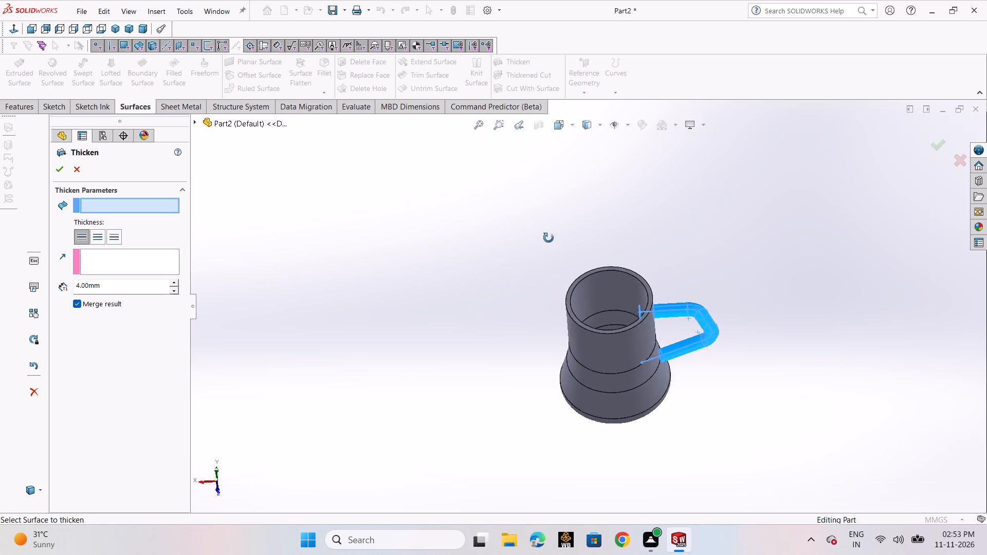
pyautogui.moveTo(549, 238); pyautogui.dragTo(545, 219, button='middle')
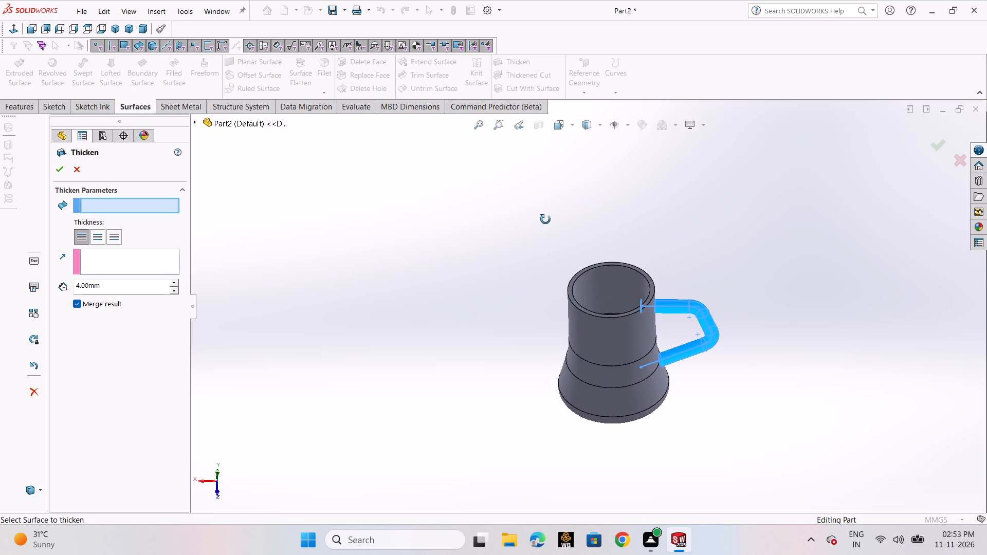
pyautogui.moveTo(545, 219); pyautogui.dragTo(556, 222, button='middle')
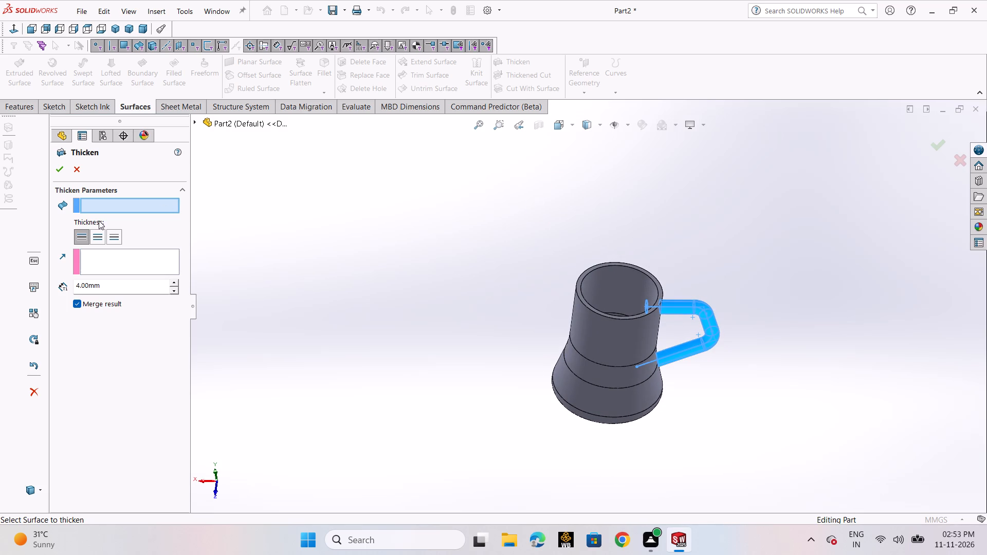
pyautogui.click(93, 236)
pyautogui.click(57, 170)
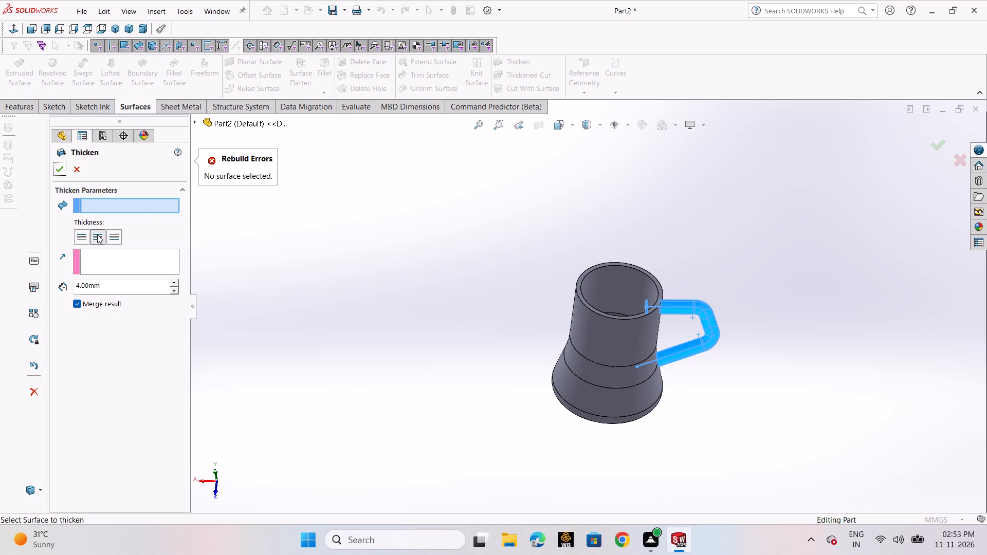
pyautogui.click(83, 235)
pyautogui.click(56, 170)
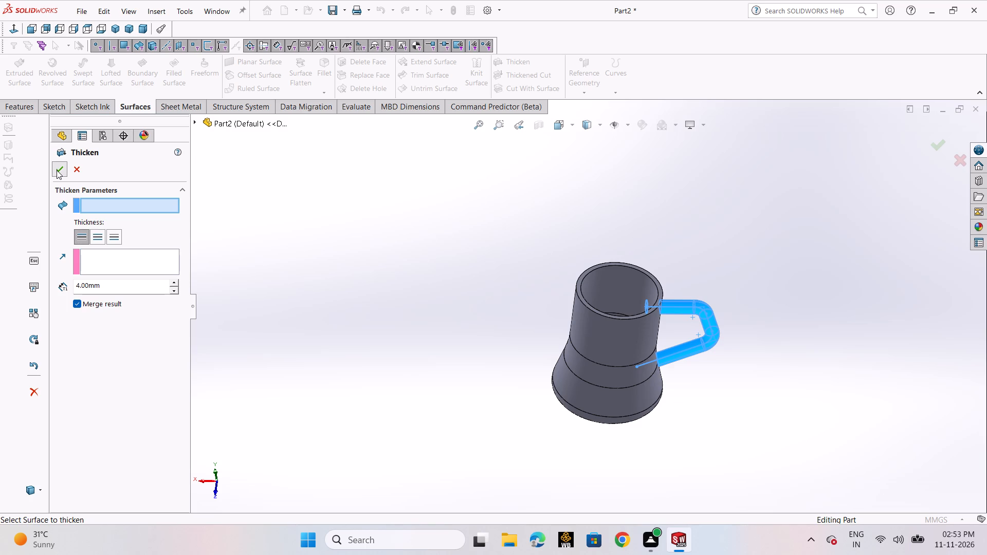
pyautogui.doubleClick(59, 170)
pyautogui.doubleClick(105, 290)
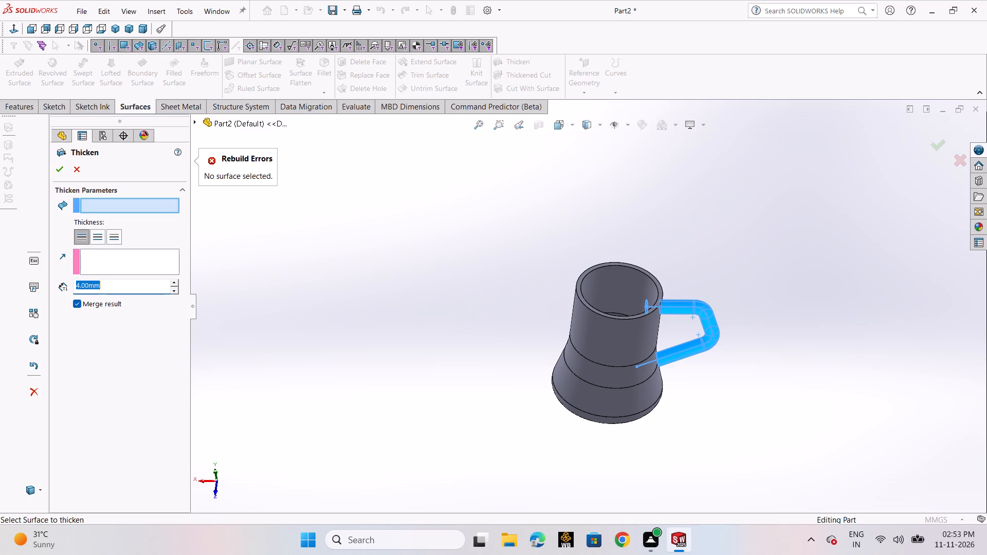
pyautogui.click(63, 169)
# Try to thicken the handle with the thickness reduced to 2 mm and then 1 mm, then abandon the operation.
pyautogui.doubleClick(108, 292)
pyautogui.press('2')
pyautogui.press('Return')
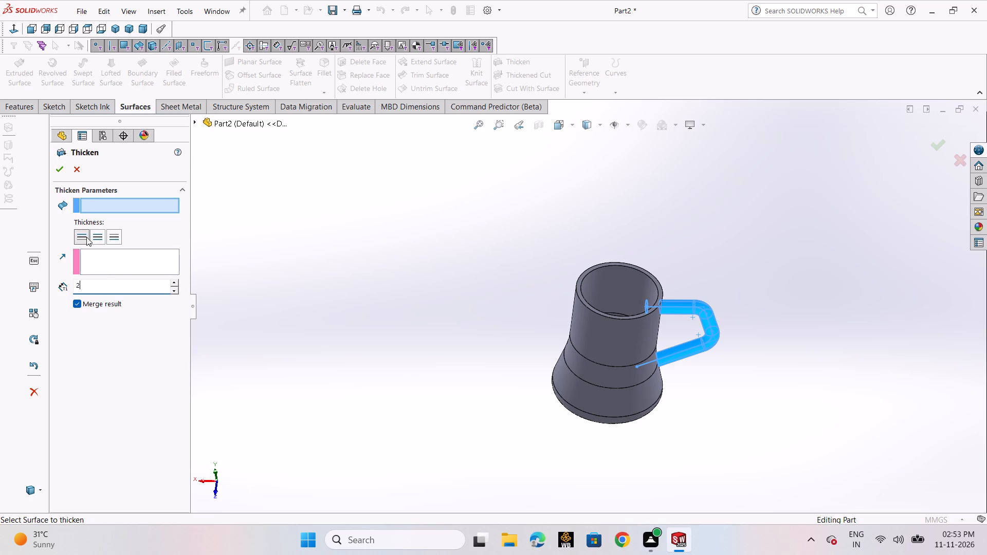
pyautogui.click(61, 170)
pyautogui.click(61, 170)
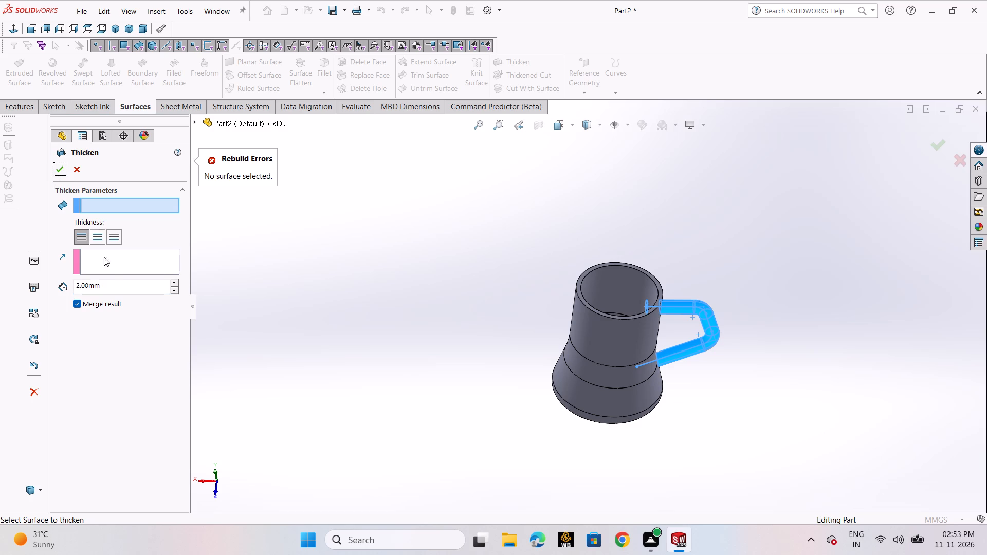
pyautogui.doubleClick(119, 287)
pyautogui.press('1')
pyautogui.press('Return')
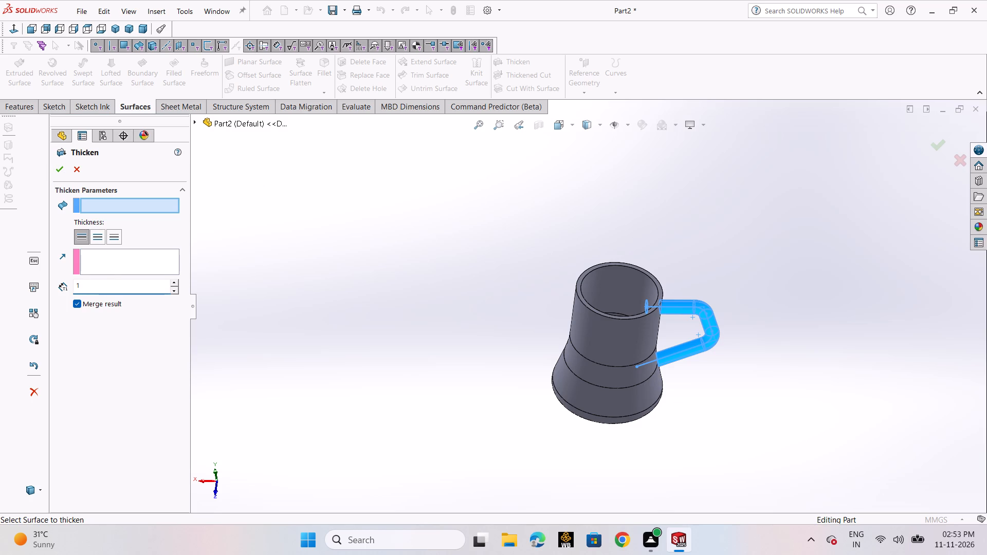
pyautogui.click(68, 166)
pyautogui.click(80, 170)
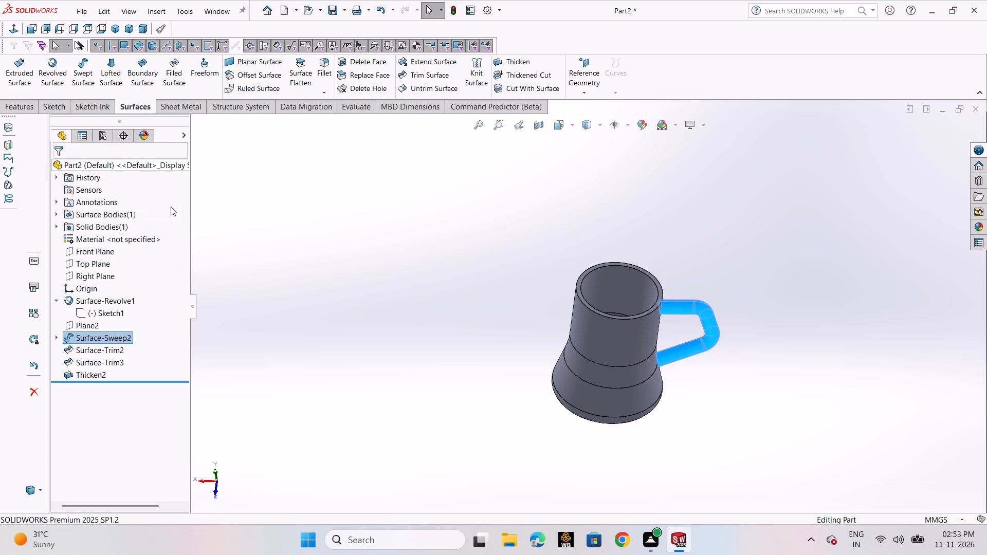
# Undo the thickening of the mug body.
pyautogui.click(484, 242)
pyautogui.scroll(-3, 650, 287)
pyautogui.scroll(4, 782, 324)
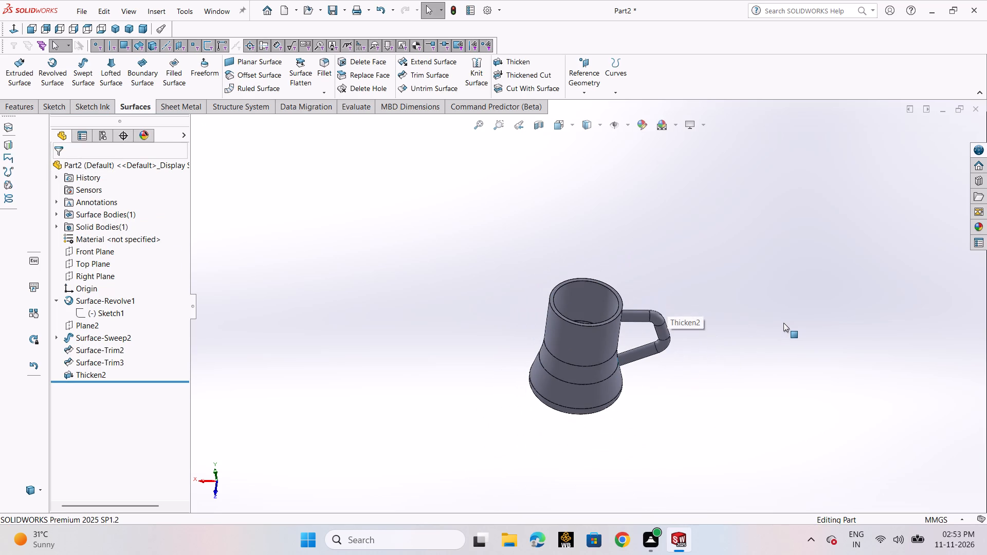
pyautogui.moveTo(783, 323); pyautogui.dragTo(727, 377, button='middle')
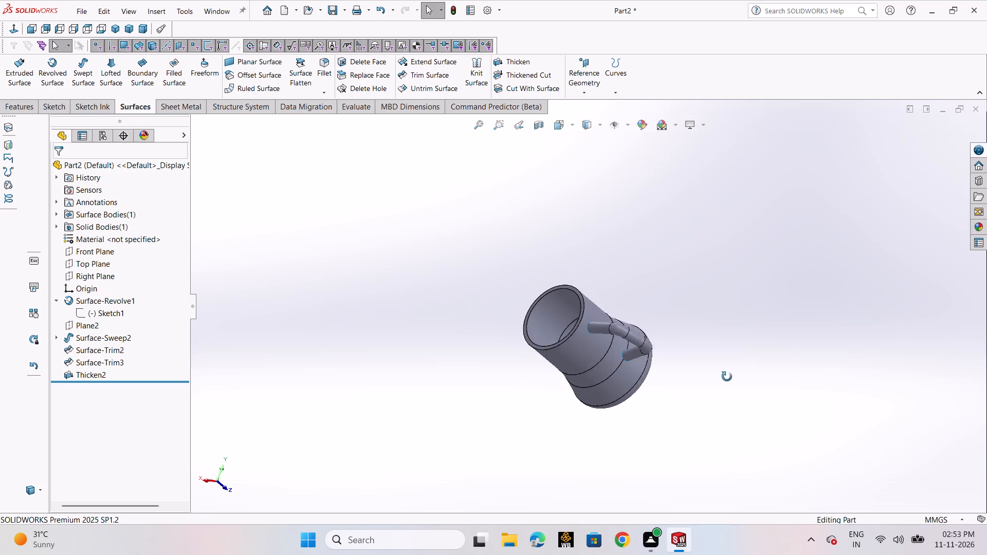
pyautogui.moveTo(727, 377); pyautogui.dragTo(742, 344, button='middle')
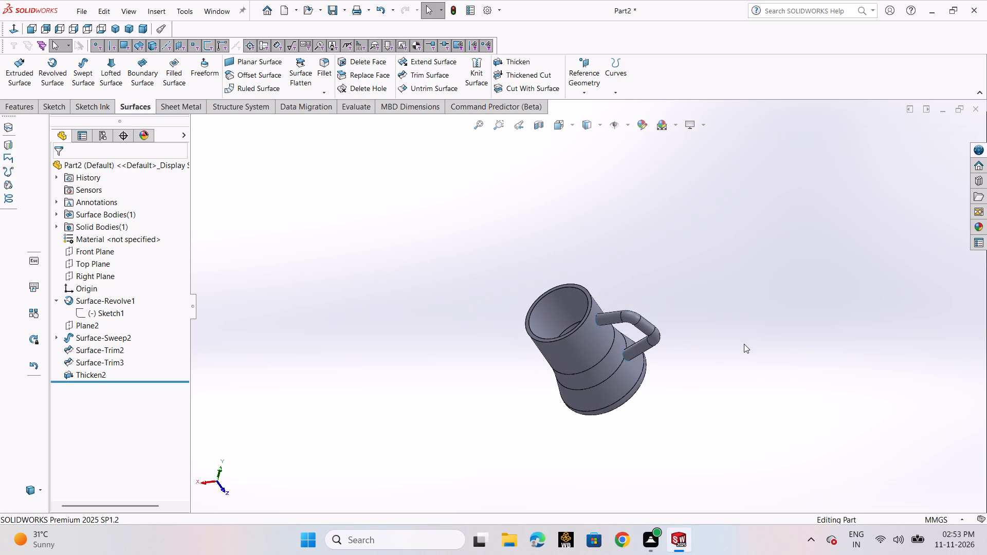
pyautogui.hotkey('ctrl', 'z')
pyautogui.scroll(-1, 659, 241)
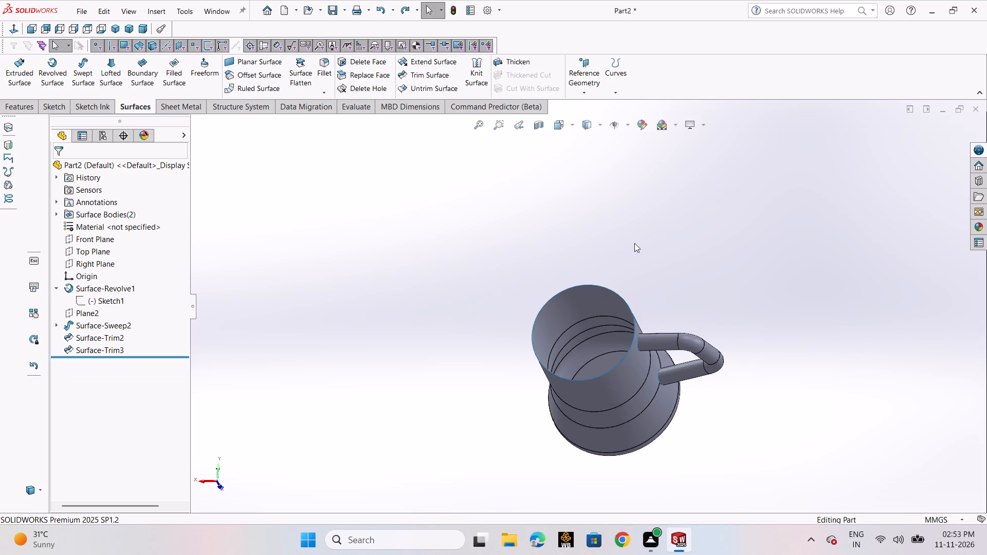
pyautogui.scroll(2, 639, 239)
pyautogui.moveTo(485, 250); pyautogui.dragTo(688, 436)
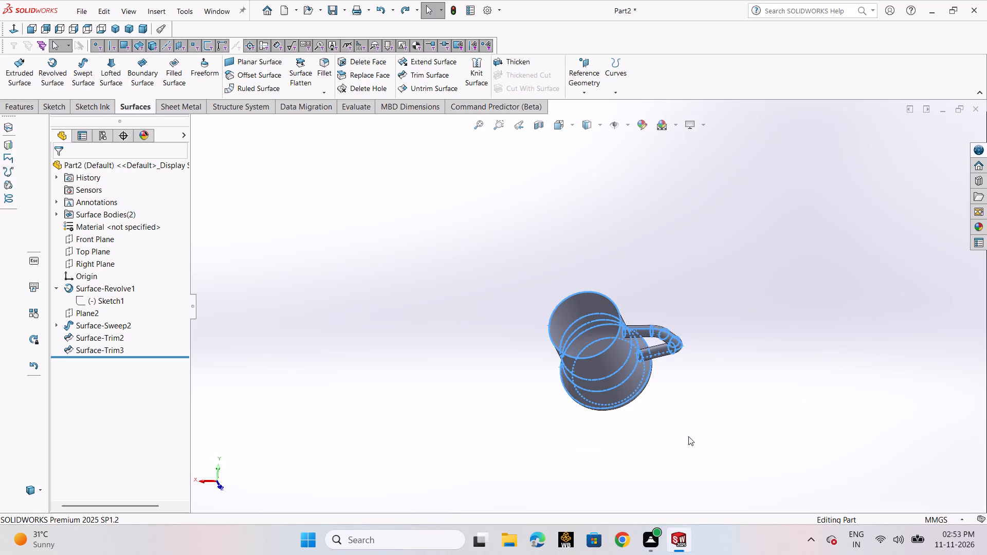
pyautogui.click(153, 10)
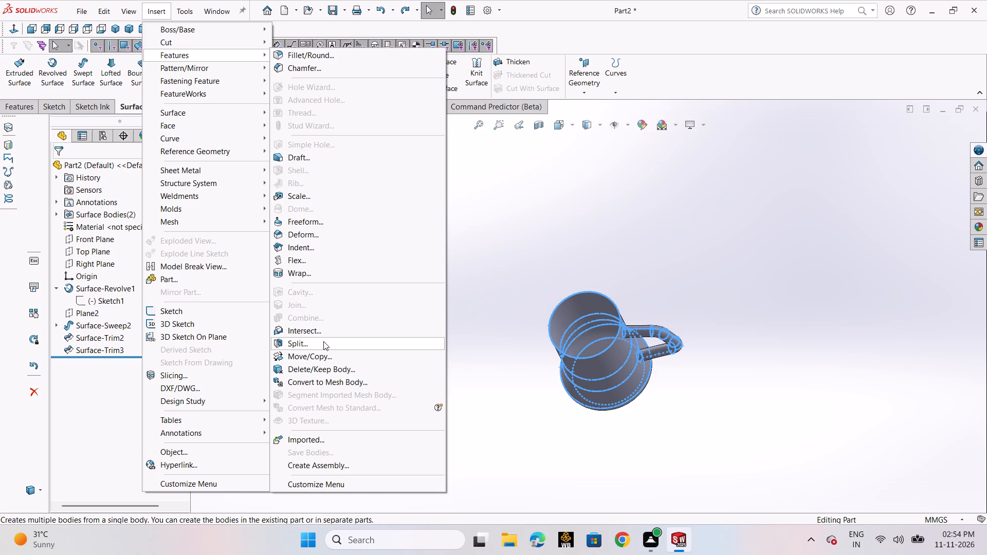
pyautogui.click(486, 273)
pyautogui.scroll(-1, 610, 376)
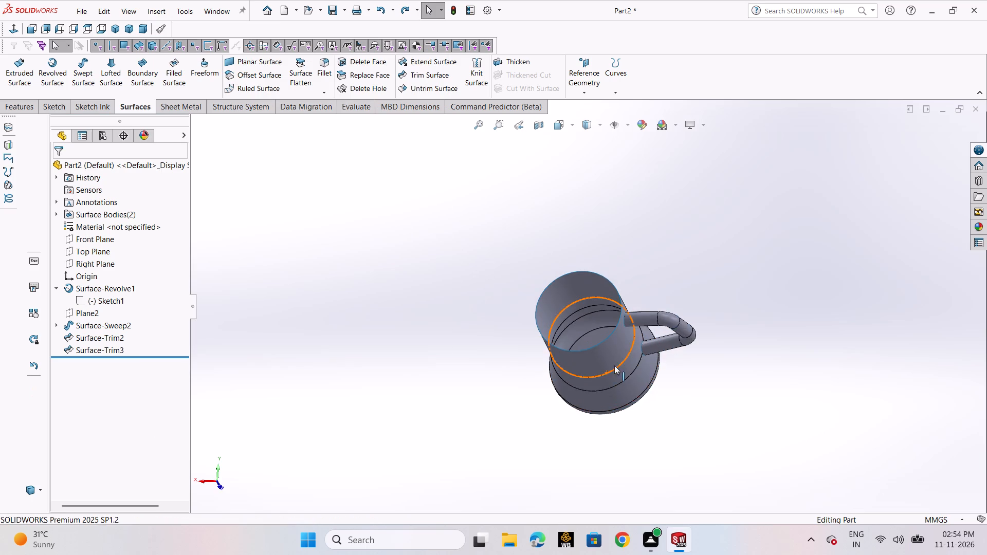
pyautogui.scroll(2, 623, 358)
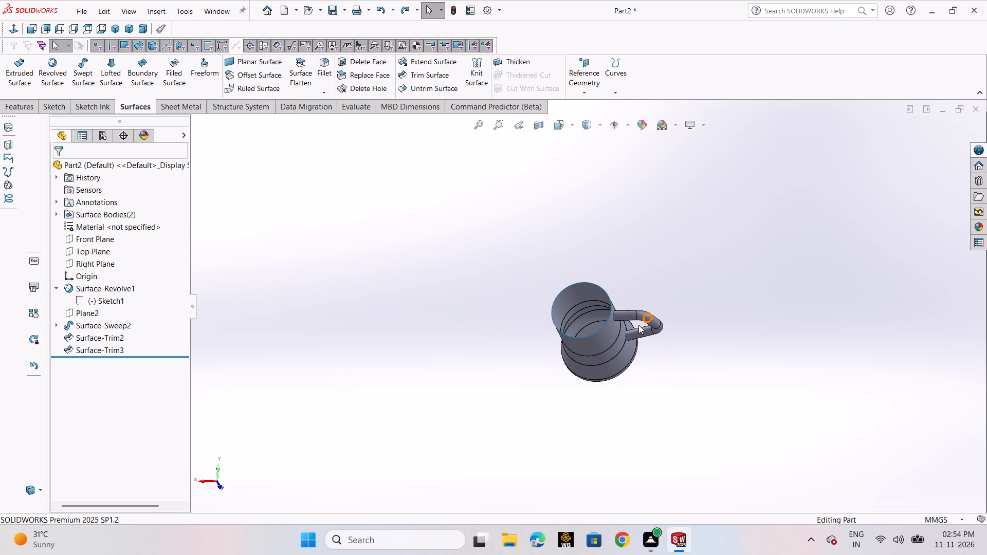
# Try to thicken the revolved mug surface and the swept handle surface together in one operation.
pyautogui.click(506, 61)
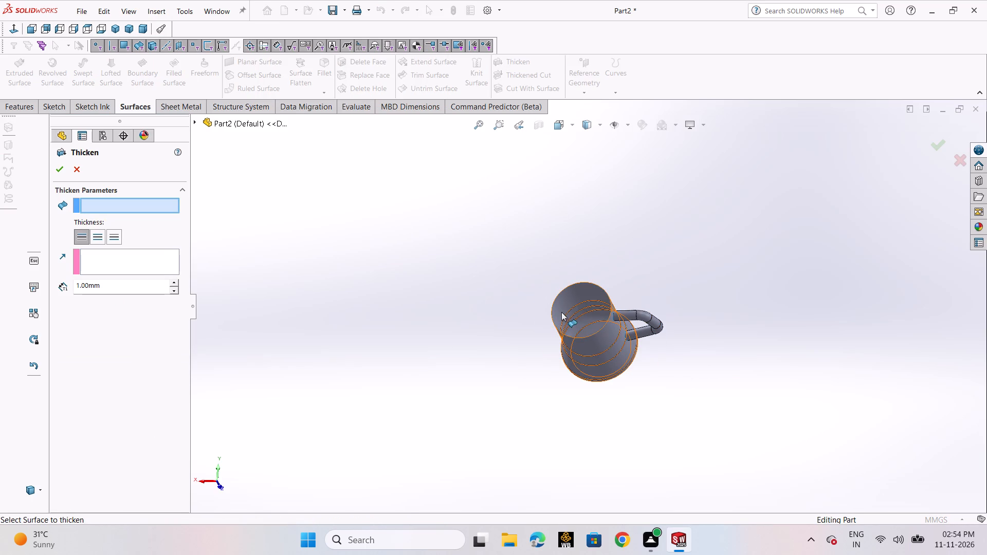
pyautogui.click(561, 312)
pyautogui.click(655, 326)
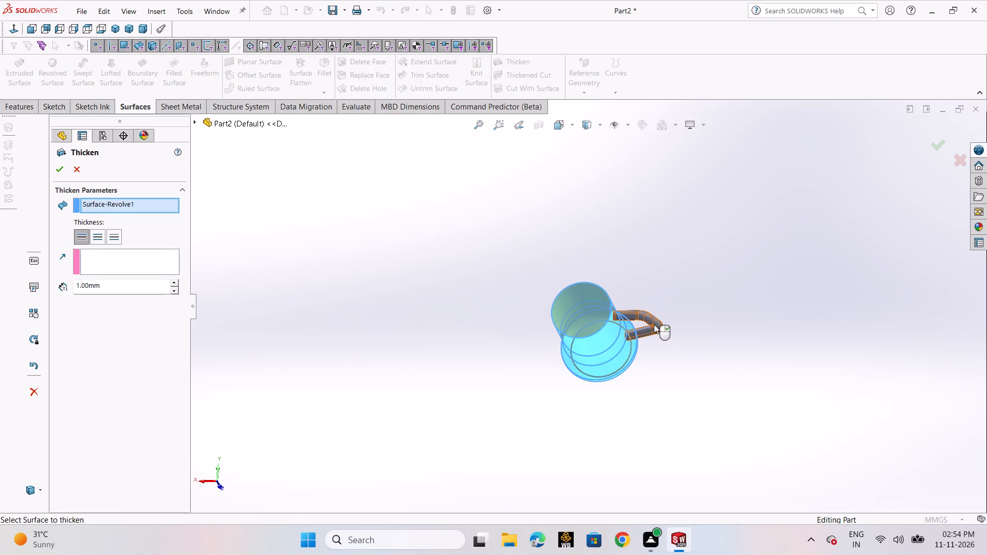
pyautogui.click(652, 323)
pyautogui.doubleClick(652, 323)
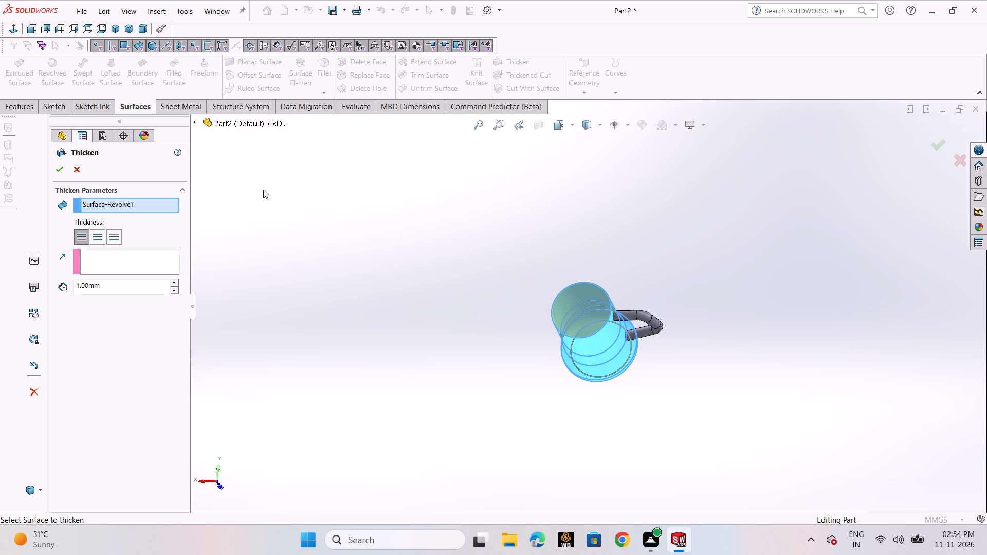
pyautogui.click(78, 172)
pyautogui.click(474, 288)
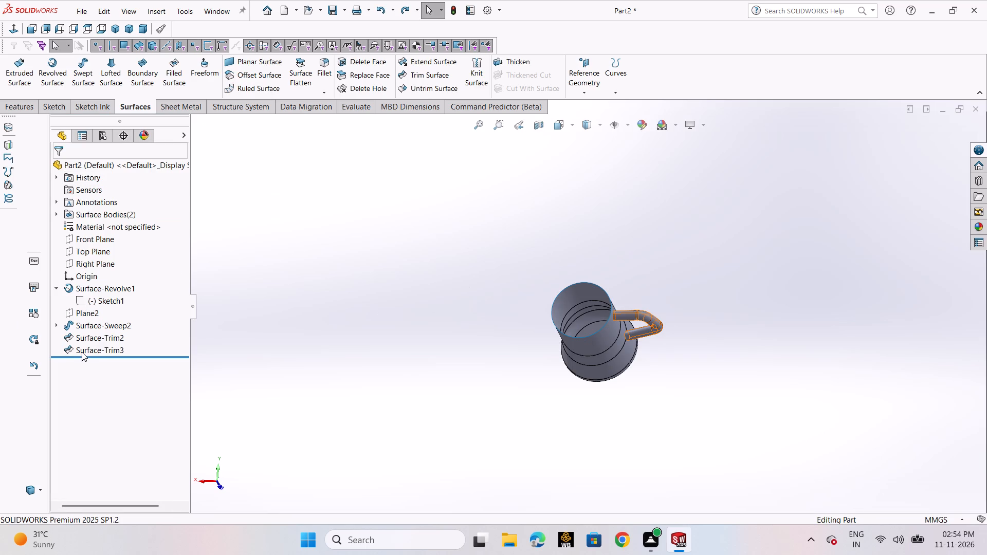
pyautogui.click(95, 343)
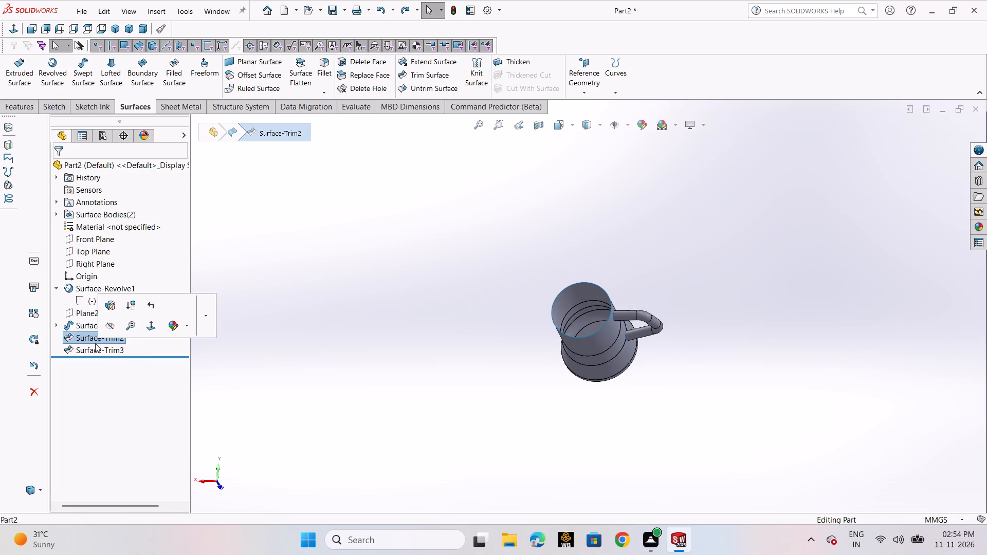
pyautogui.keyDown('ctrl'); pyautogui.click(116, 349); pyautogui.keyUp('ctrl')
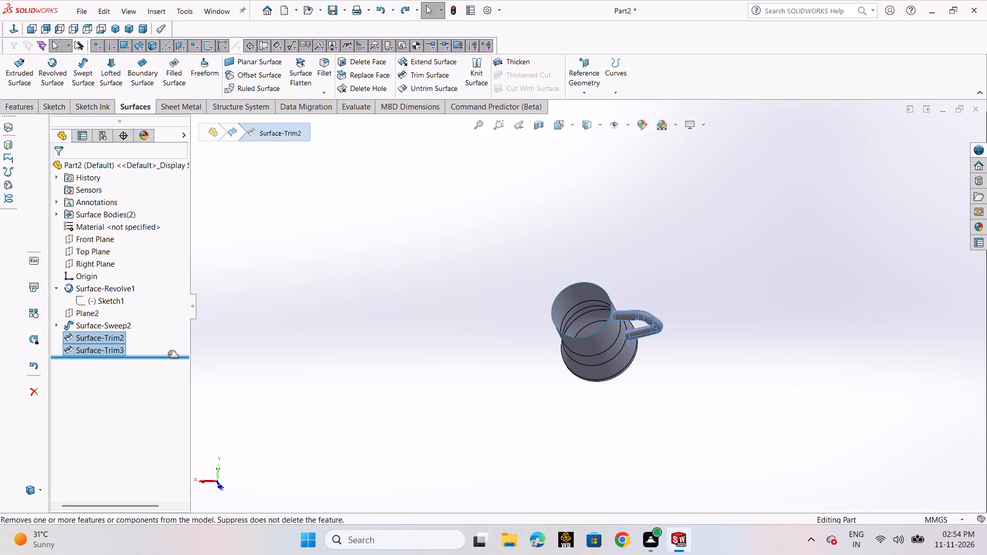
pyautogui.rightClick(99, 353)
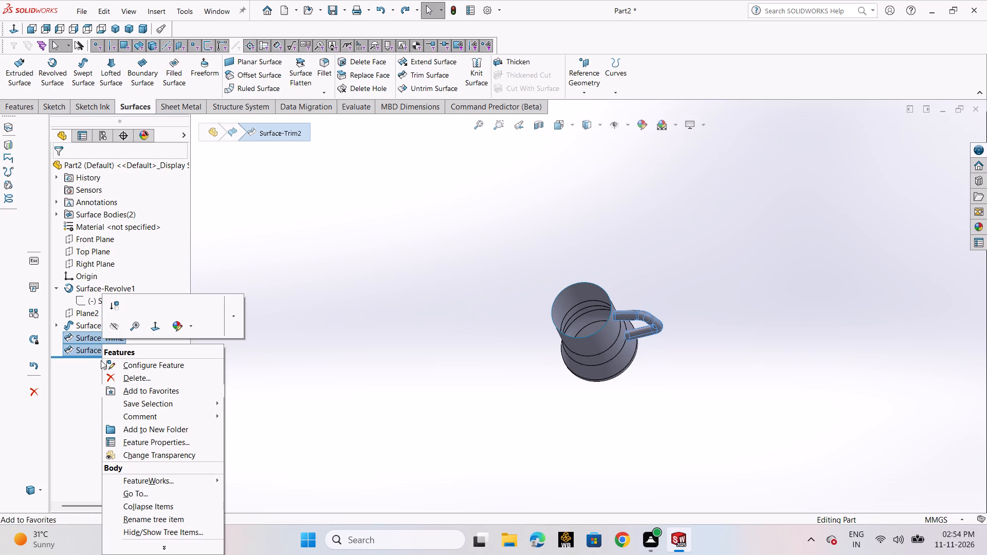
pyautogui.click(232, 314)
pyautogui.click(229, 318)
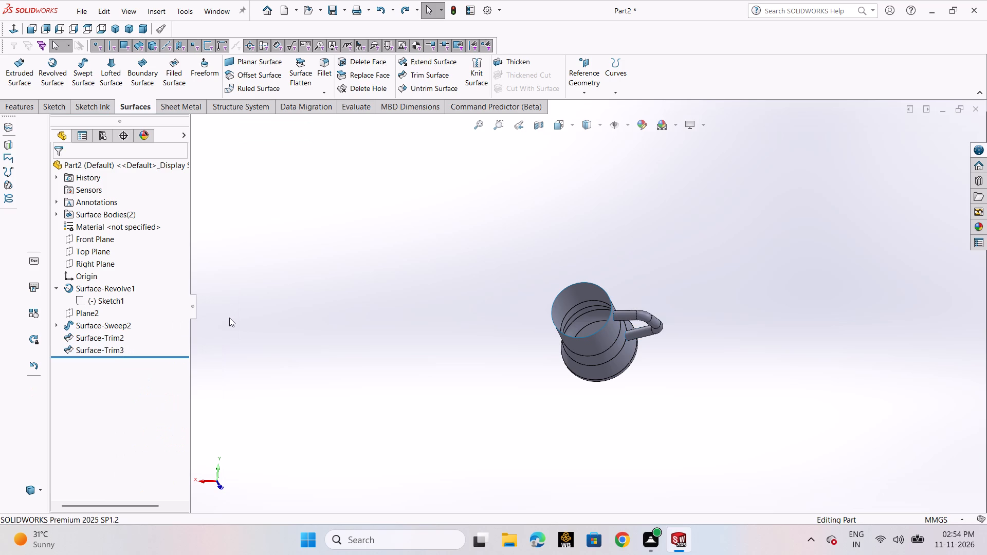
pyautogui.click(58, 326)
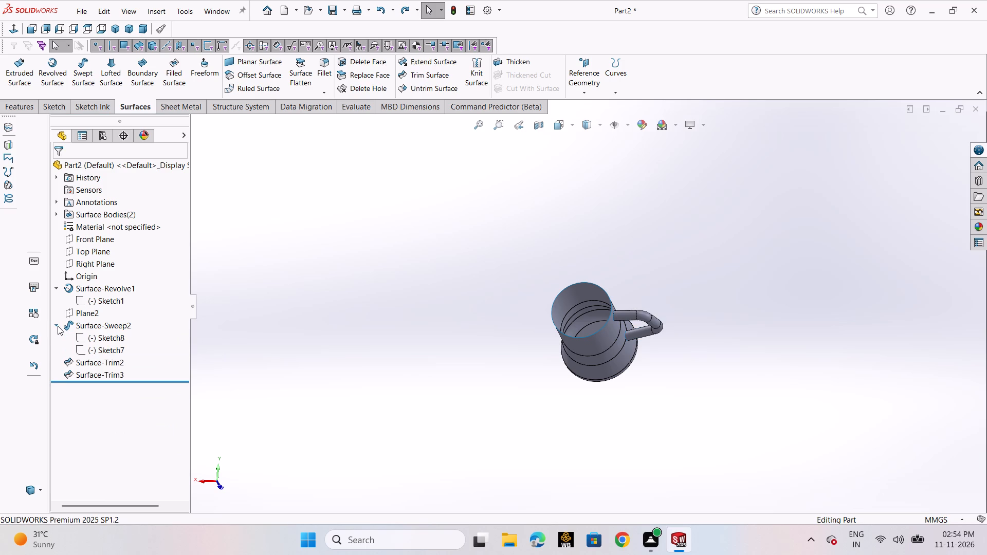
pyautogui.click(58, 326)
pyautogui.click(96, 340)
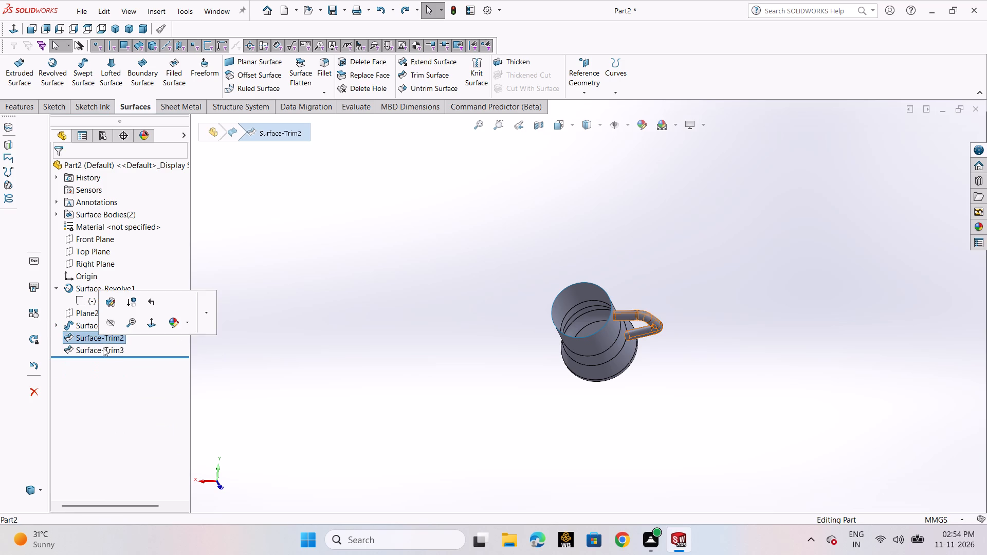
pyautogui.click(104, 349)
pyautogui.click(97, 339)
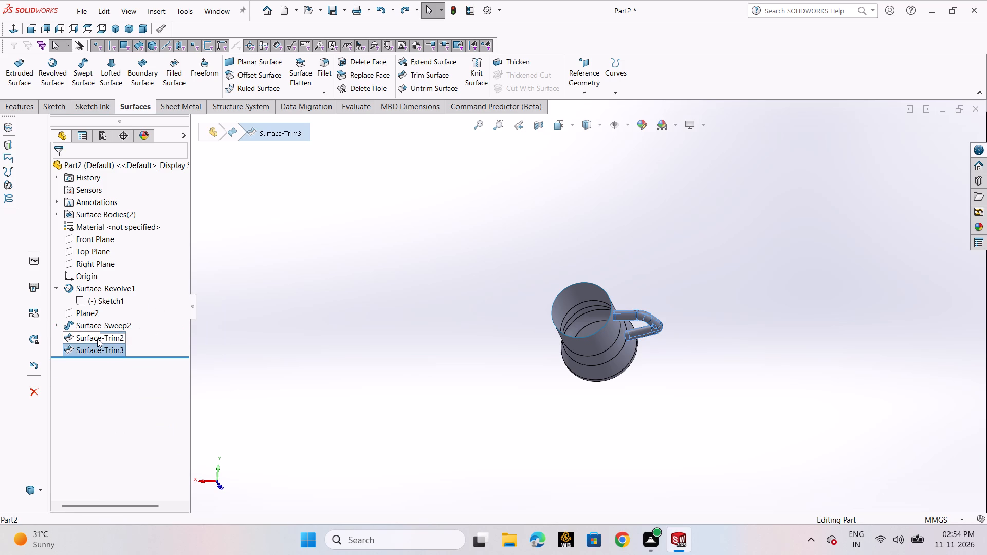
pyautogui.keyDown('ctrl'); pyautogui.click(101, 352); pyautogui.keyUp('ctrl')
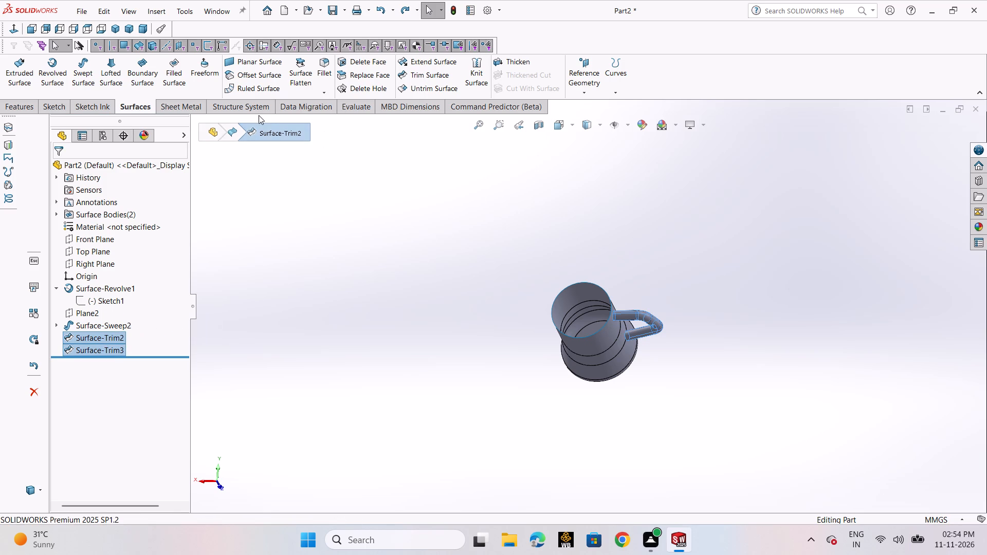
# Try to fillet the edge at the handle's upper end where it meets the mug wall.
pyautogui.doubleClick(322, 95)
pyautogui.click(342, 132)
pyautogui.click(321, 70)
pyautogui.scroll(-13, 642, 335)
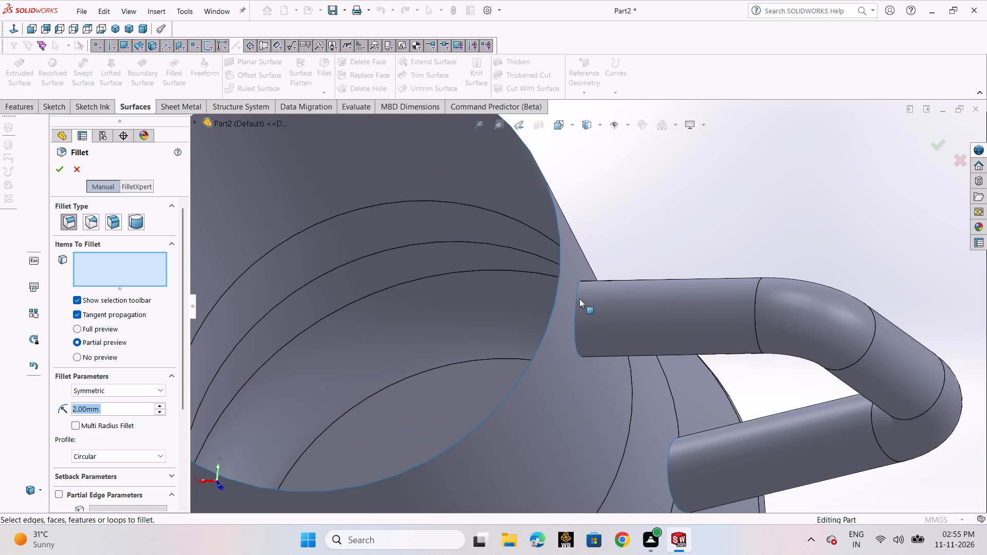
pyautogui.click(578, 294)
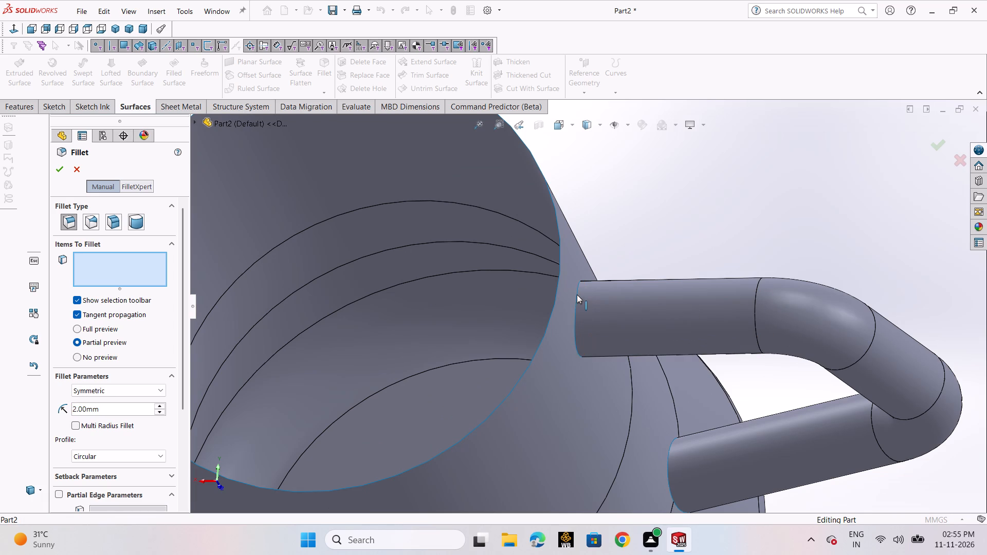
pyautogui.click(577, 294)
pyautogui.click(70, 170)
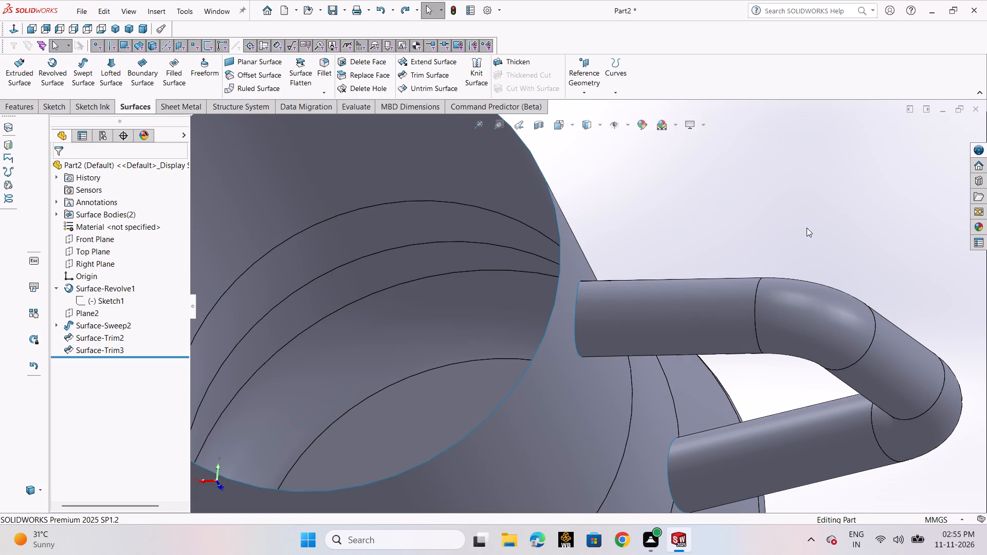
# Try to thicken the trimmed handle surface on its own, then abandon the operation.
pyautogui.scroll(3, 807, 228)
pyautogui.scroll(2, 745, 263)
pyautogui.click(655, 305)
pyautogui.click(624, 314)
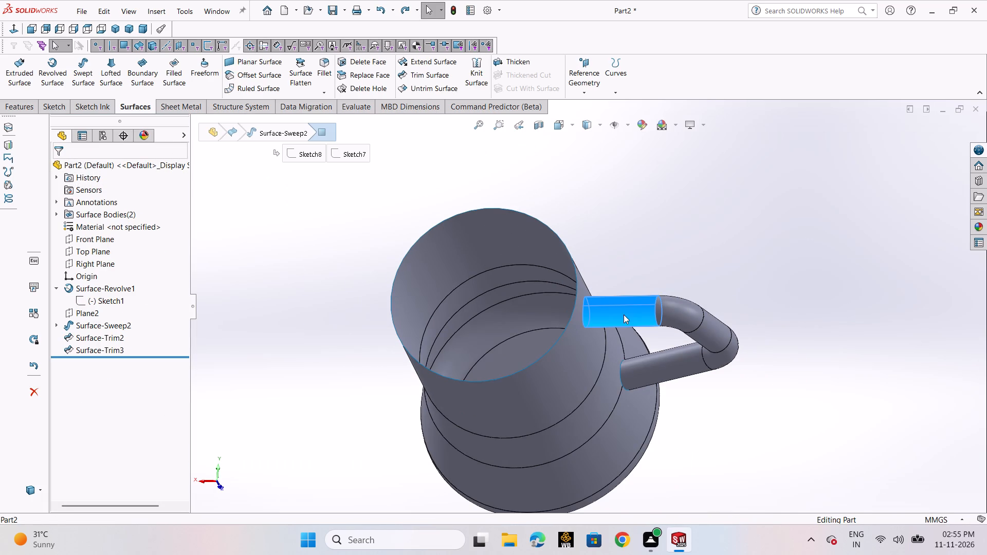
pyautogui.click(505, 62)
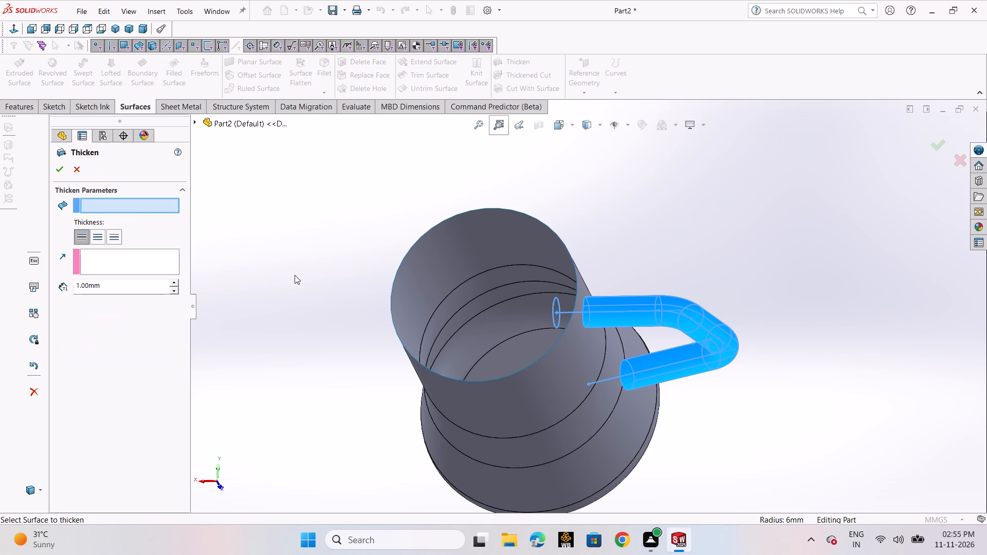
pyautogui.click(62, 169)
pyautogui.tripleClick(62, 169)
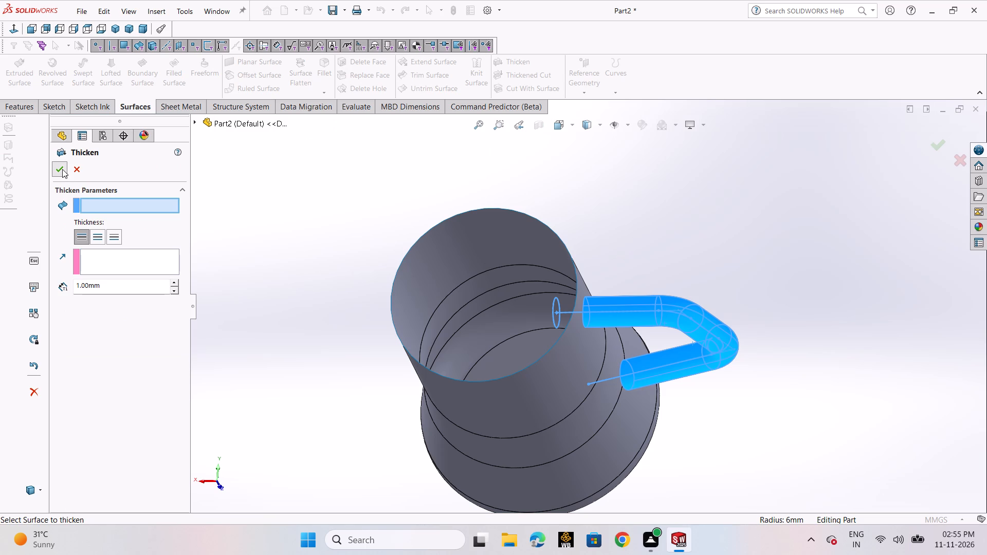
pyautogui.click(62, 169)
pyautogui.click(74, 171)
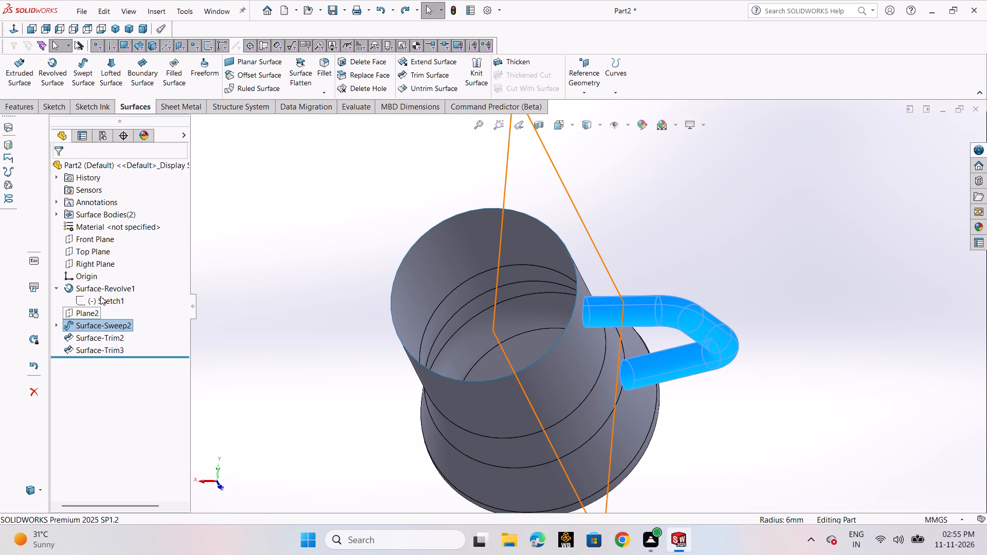
# Undo both surface trims of the handle ends.
pyautogui.hotkey('ctrl', 'z')
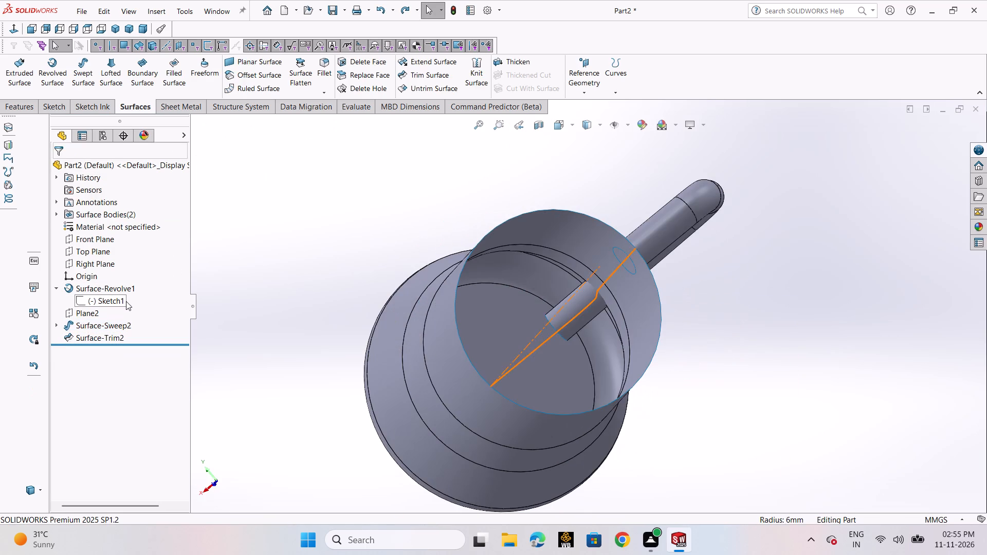
pyautogui.hotkey('ctrl', 'z')
pyautogui.click(388, 229)
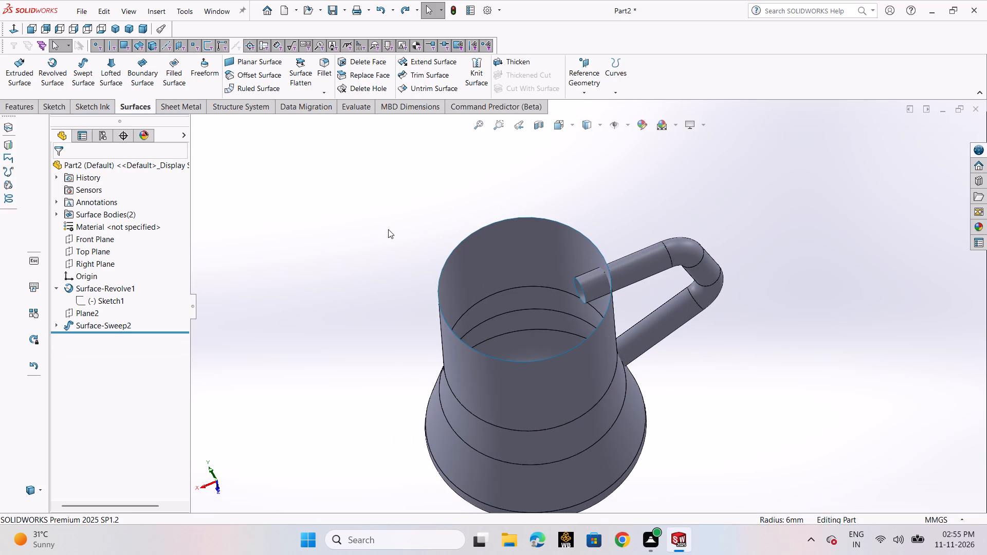
# Thicken the untrimmed swept handle surface by 4 mm.
pyautogui.click(524, 68)
pyautogui.click(646, 257)
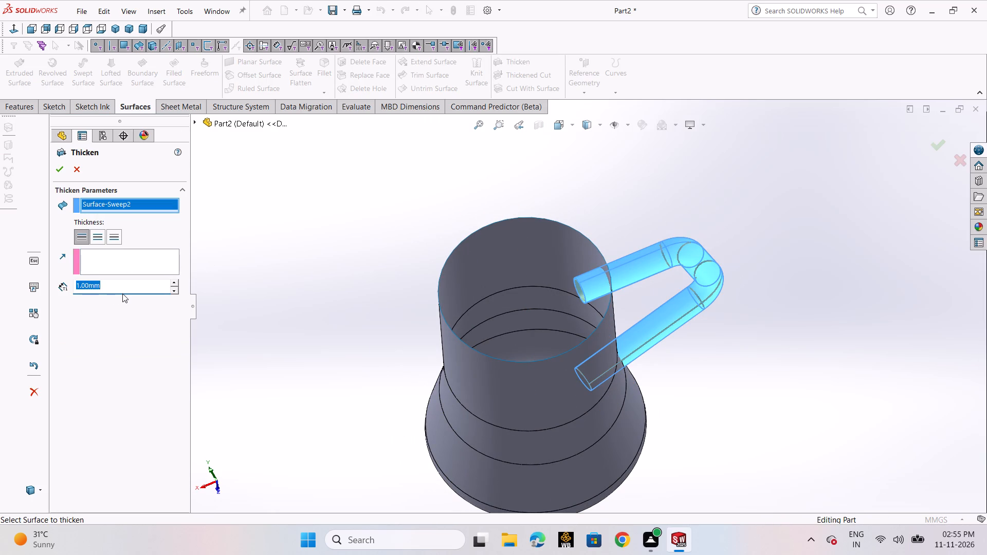
pyautogui.press('4')
pyautogui.press('Return')
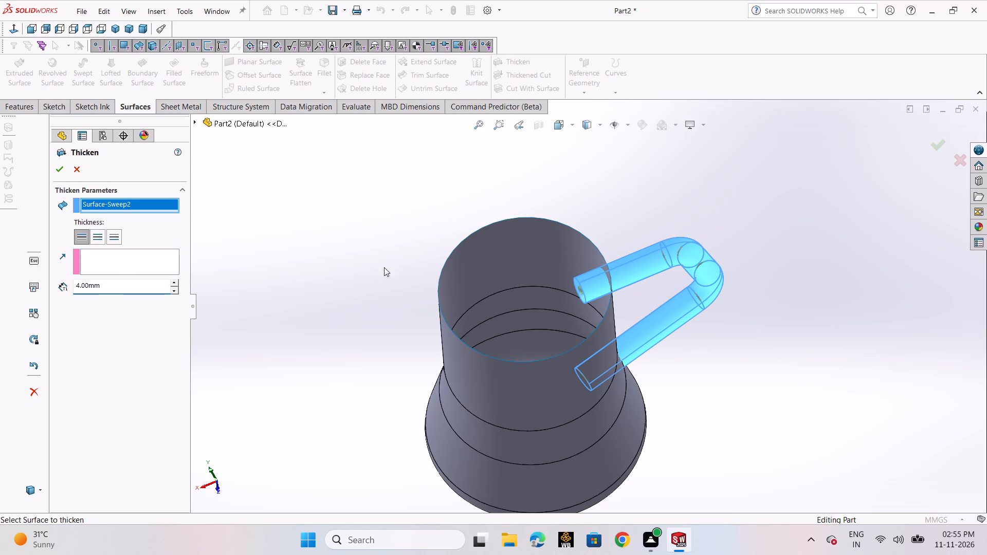
pyautogui.click(500, 269)
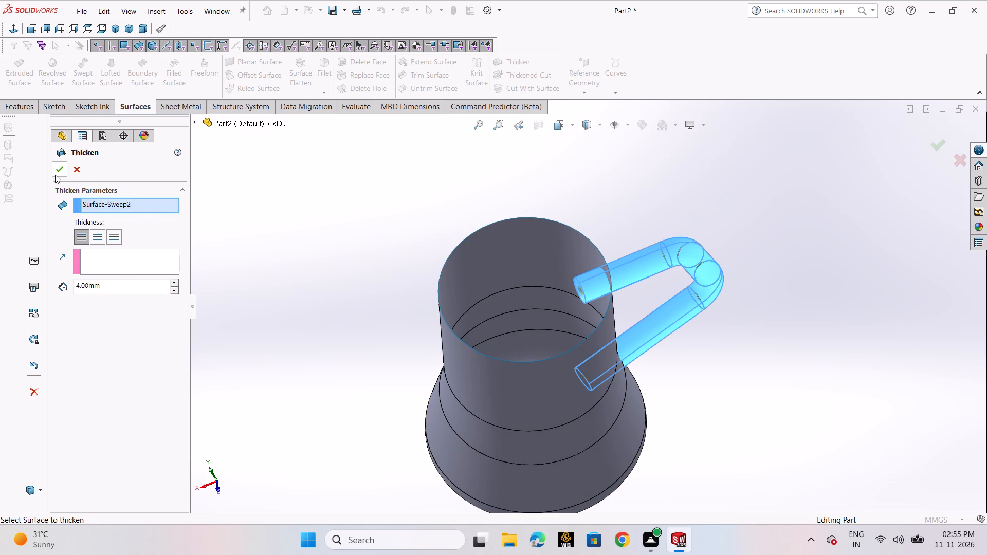
pyautogui.click(54, 174)
# Thicken the revolved mug surface by 4 mm toward the inside, merging the result with the handle.
pyautogui.click(456, 268)
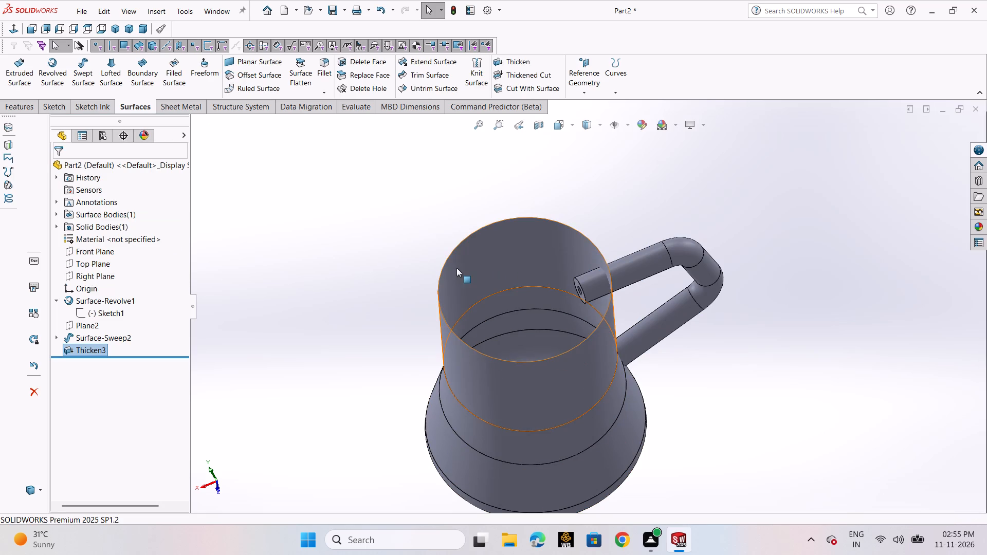
pyautogui.click(521, 67)
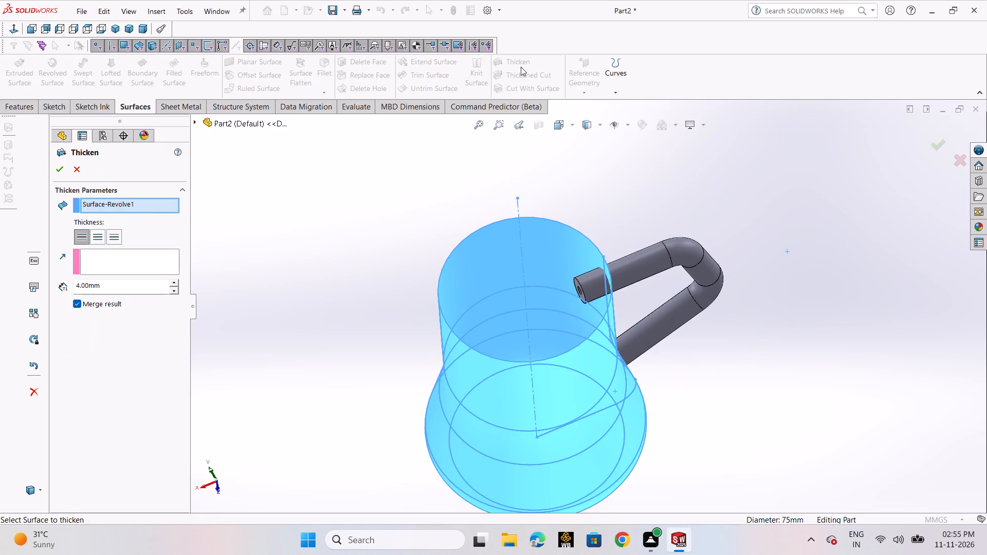
pyautogui.click(96, 236)
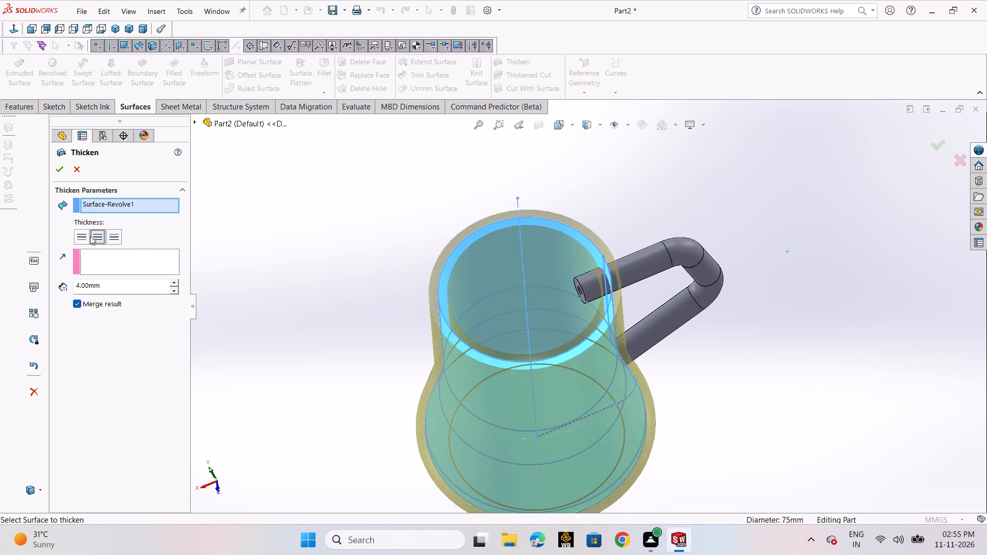
pyautogui.click(83, 236)
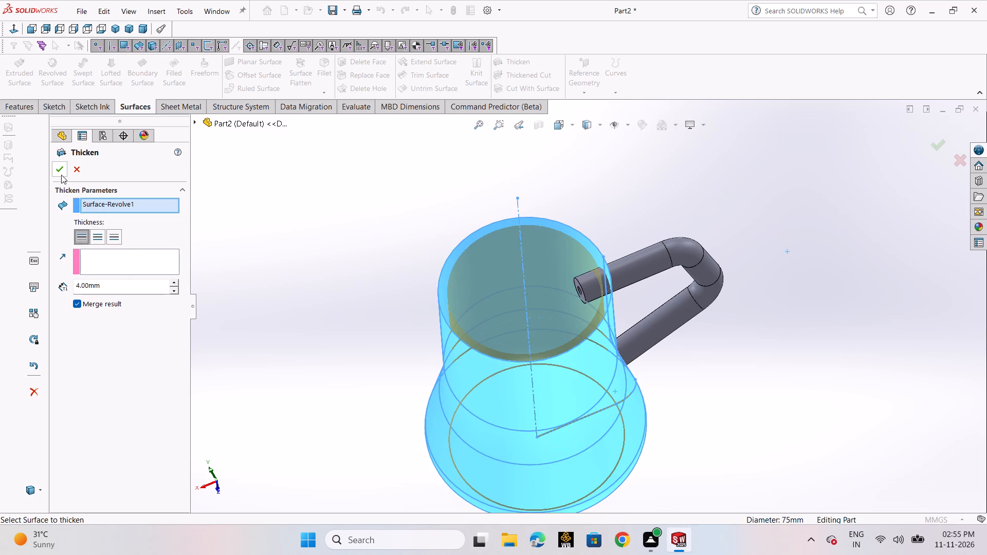
pyautogui.click(61, 172)
pyautogui.click(284, 234)
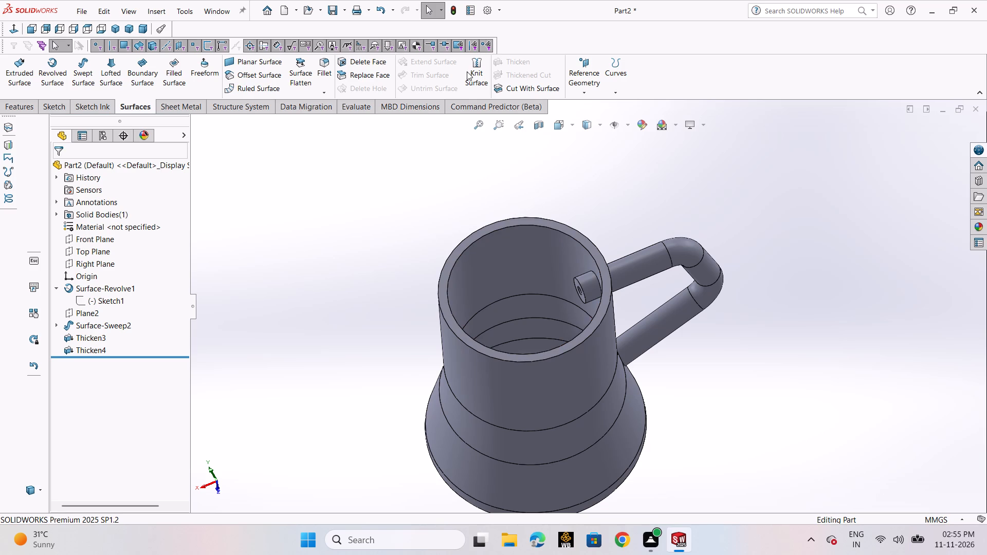
# Examine both thickened features and where the handle ends pass through the mug wall into the interior.
pyautogui.click(85, 336)
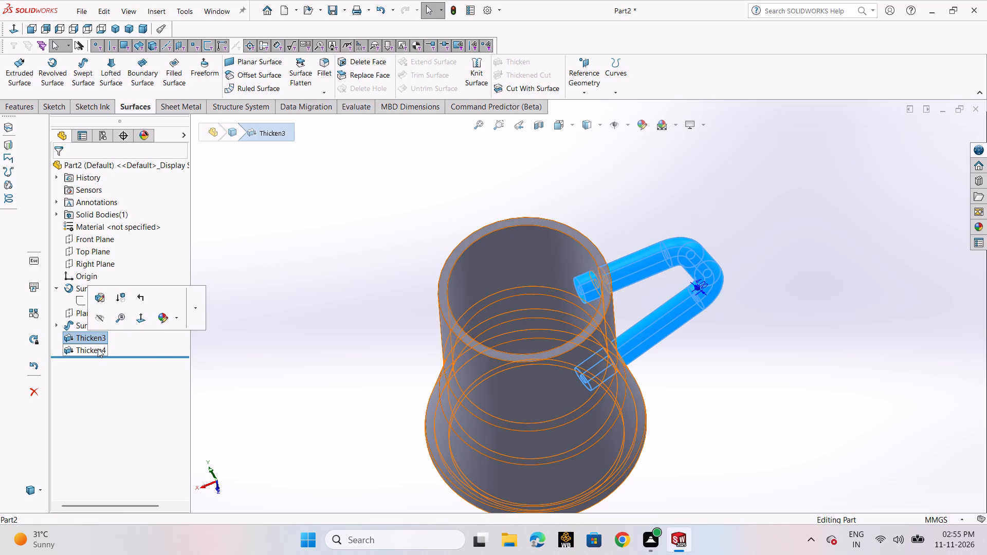
pyautogui.keyDown('ctrl'); pyautogui.click(98, 348); pyautogui.keyUp('ctrl')
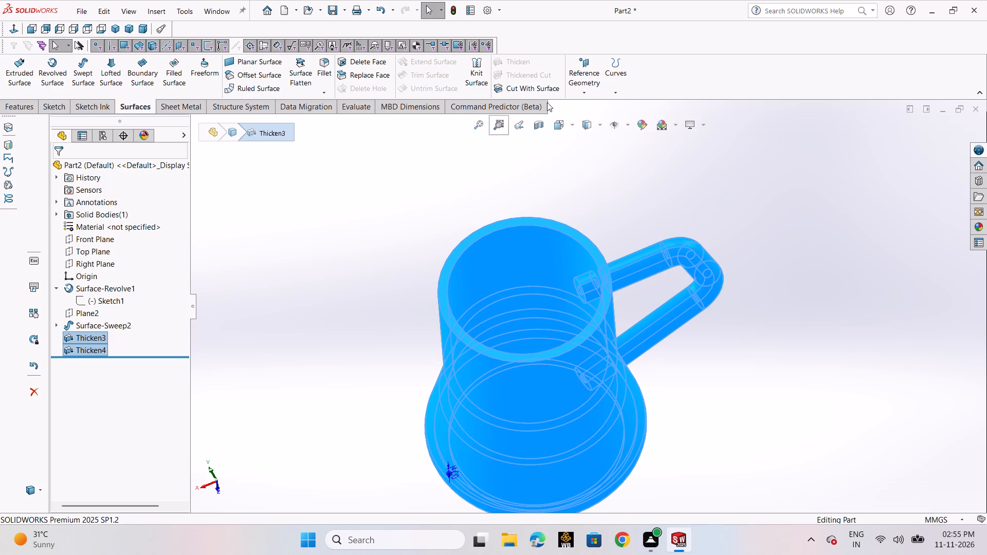
pyautogui.click(320, 171)
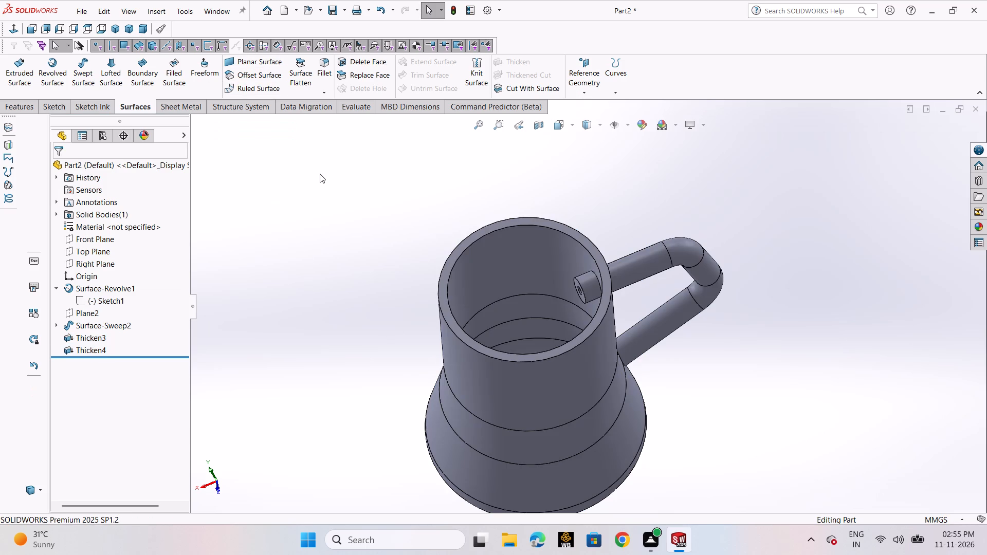
pyautogui.scroll(-5, 584, 288)
pyautogui.scroll(5, 594, 291)
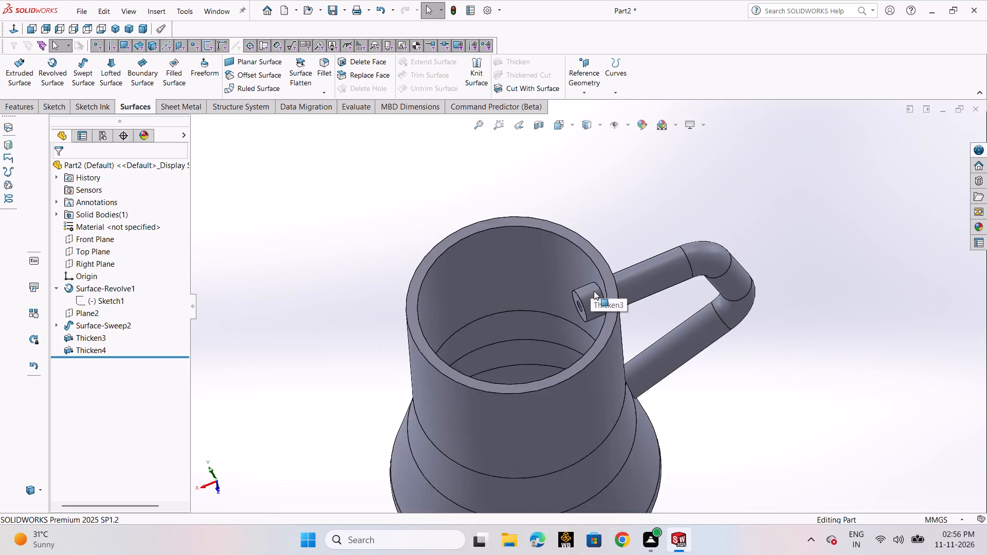
pyautogui.scroll(1, 594, 291)
pyautogui.scroll(2, 676, 229)
pyautogui.moveTo(676, 229); pyautogui.dragTo(700, 268, button='middle')
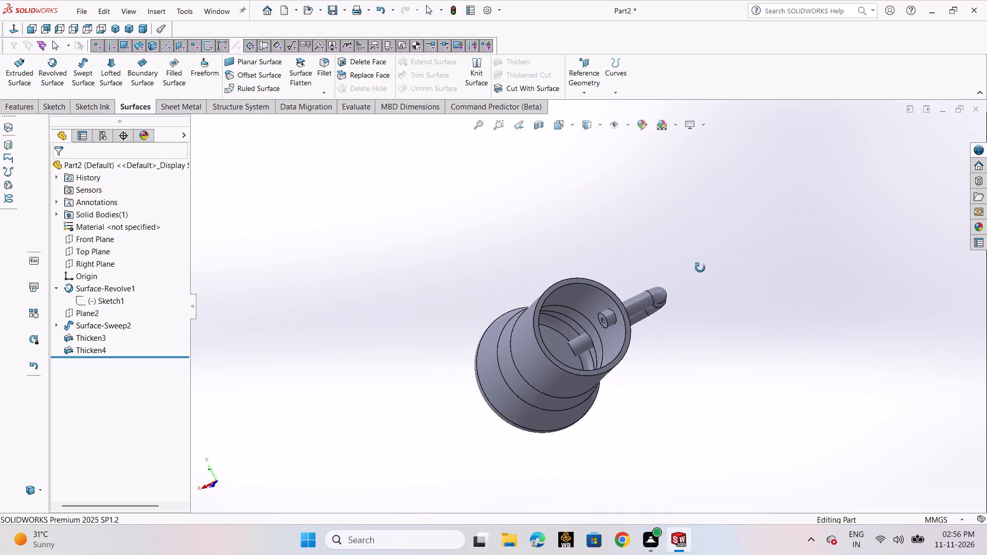
# Roll the model history back to just after the handle sweep, ahead of both thicken features.
pyautogui.moveTo(700, 268); pyautogui.dragTo(639, 241, button='middle')
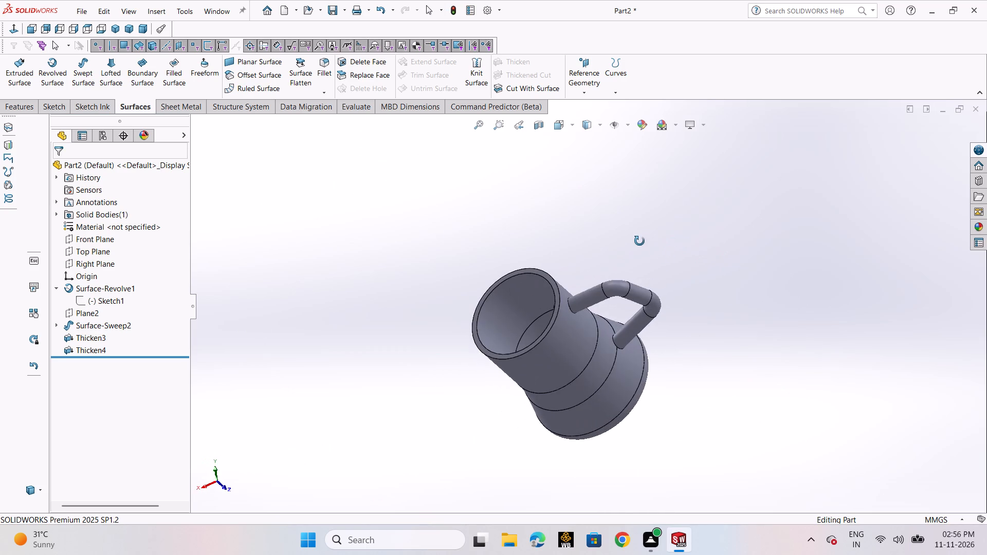
pyautogui.moveTo(639, 241); pyautogui.dragTo(719, 228, button='middle')
pyautogui.moveTo(717, 238); pyautogui.dragTo(711, 247, button='middle')
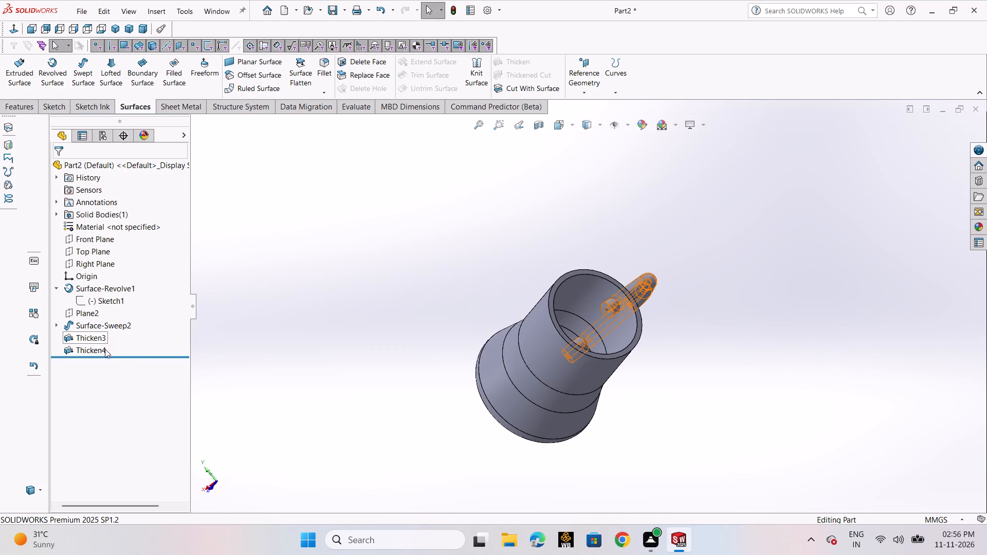
pyautogui.moveTo(132, 358); pyautogui.dragTo(132, 337)
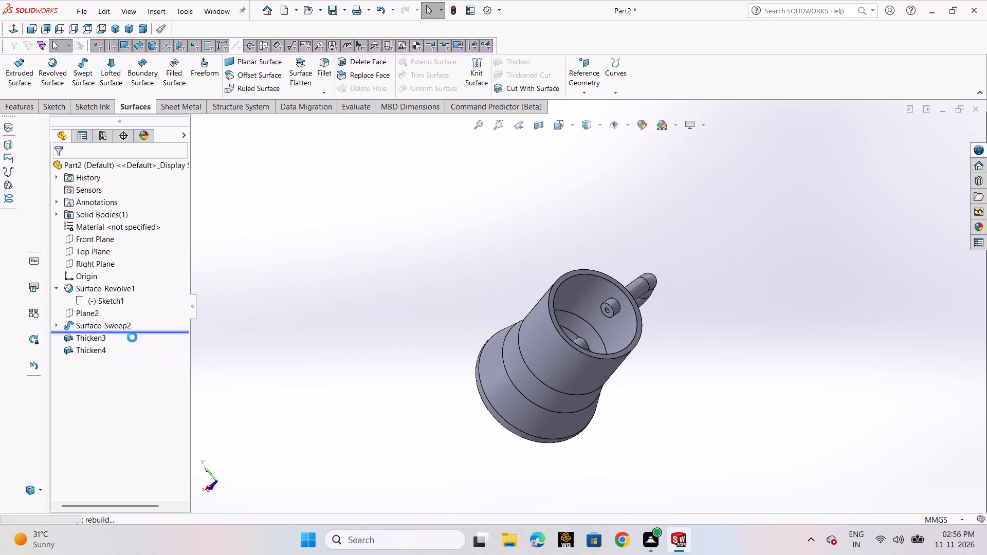
# Trim the handle surface with the revolved mug surface as the trim tool, removing the two handle ends inside the mug.
pyautogui.scroll(-3, 605, 311)
pyautogui.scroll(-2, 714, 314)
pyautogui.moveTo(698, 304); pyautogui.dragTo(683, 284, button='middle')
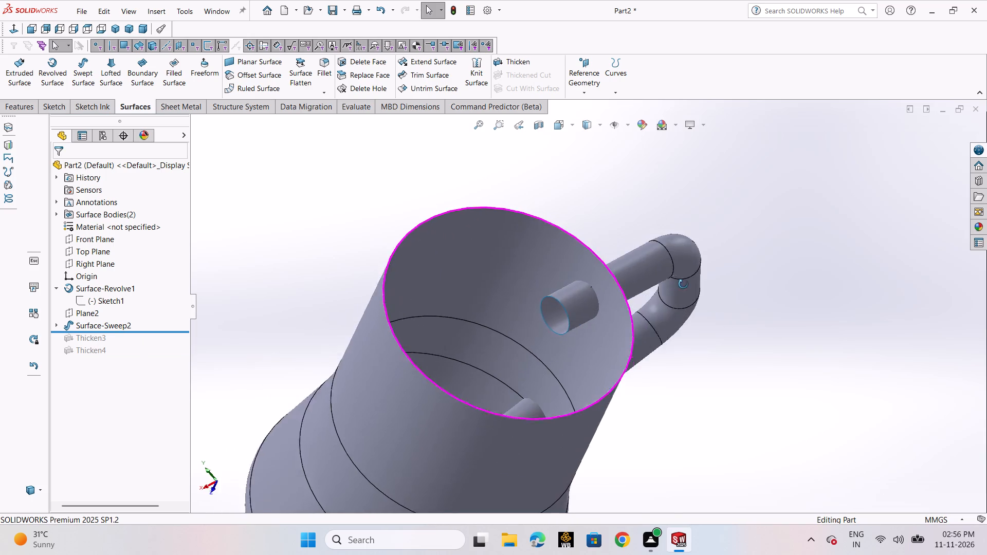
pyautogui.moveTo(683, 284); pyautogui.dragTo(671, 332, button='middle')
pyautogui.scroll(2, 668, 335)
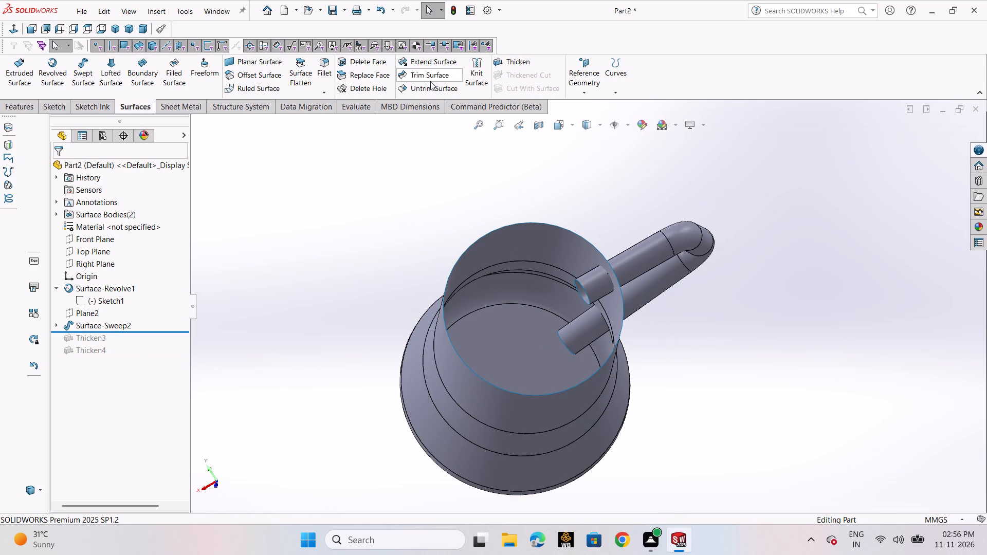
pyautogui.click(430, 81)
pyautogui.click(530, 286)
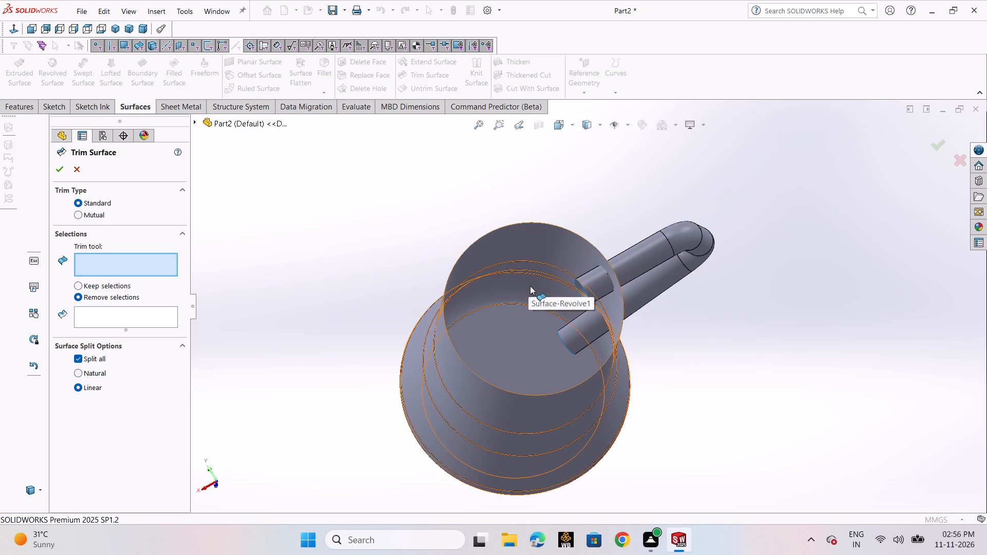
pyautogui.click(632, 252)
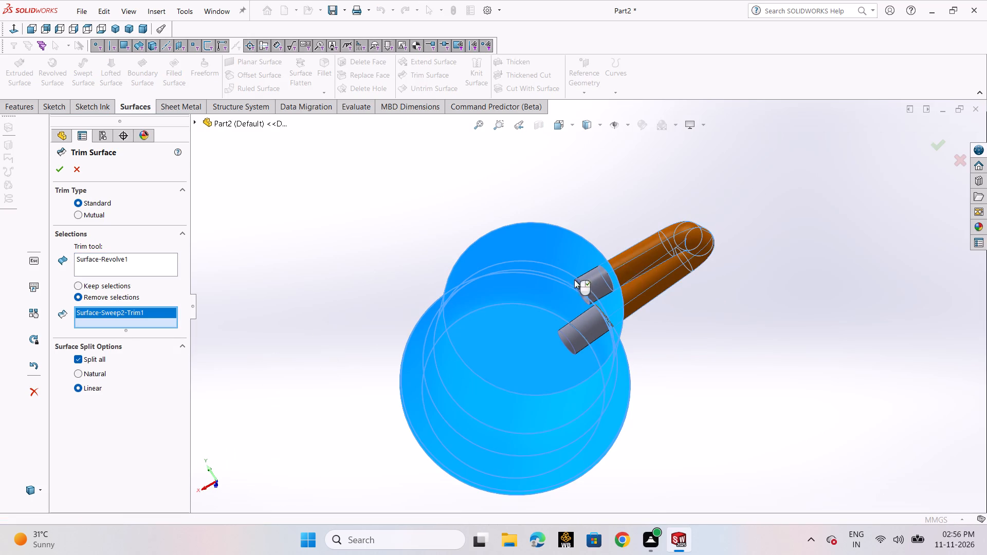
pyautogui.rightClick(128, 314)
pyautogui.click(145, 337)
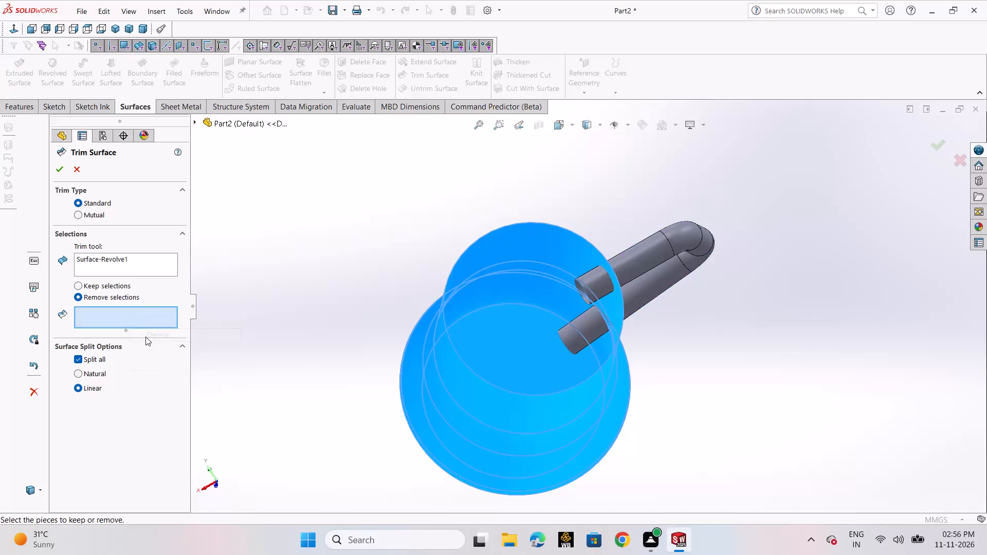
pyautogui.click(137, 265)
pyautogui.click(686, 246)
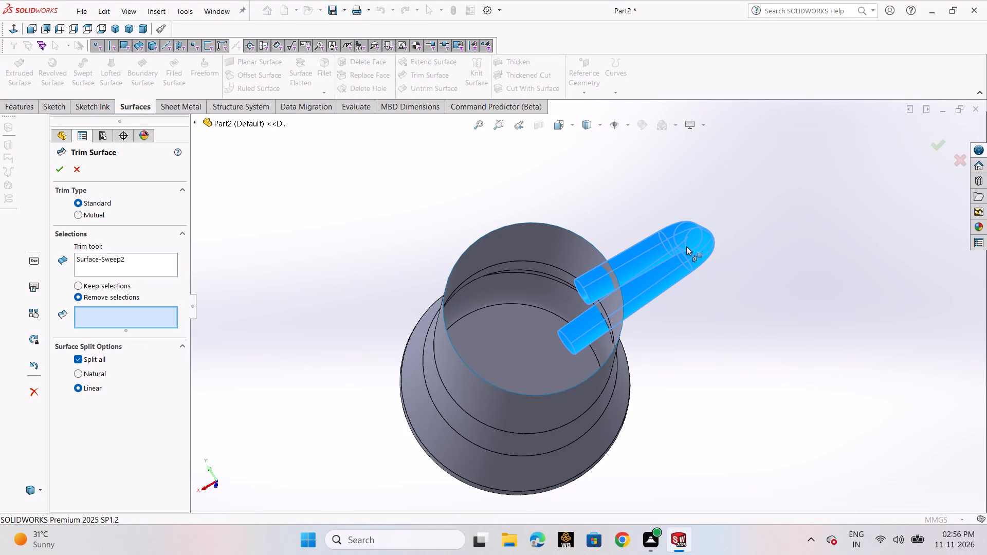
pyautogui.click(137, 268)
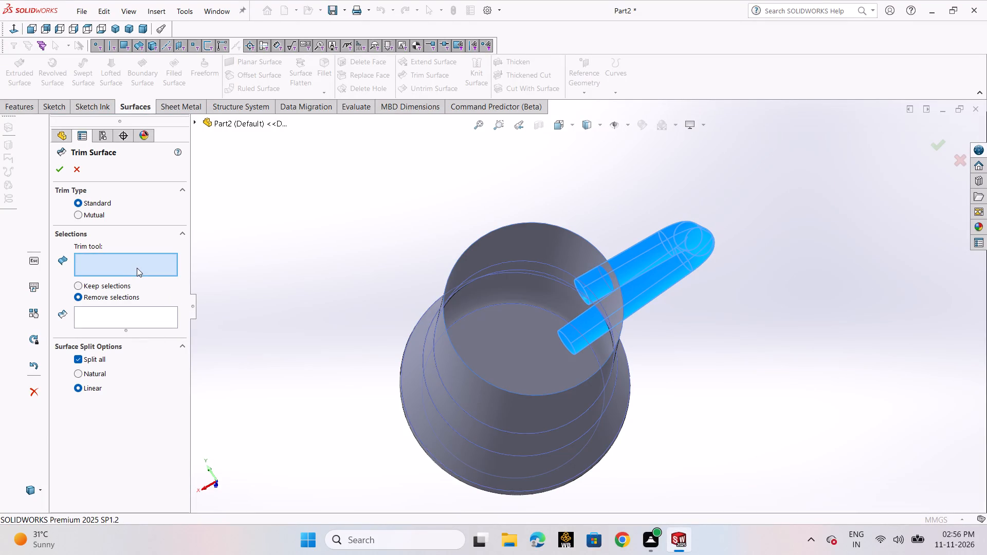
pyautogui.click(551, 286)
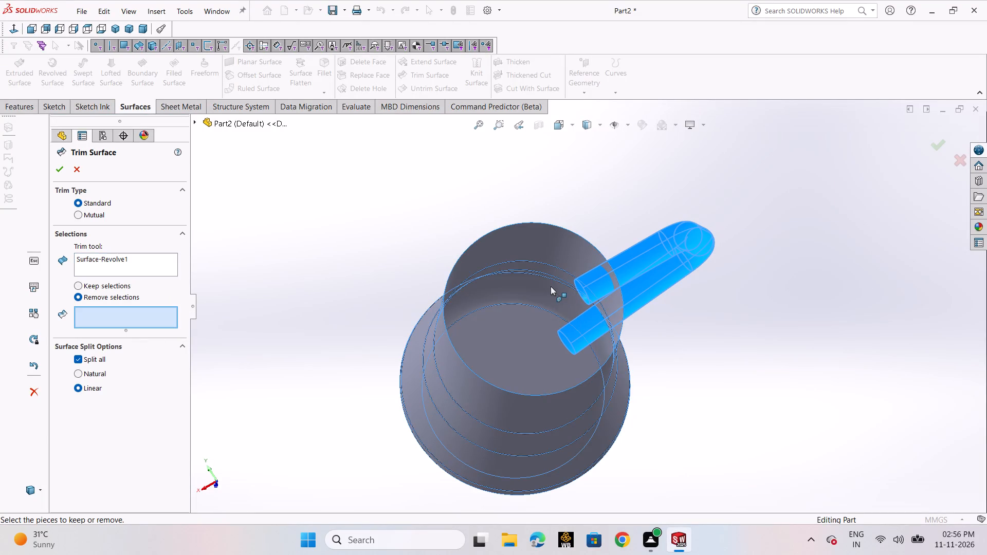
pyautogui.click(593, 288)
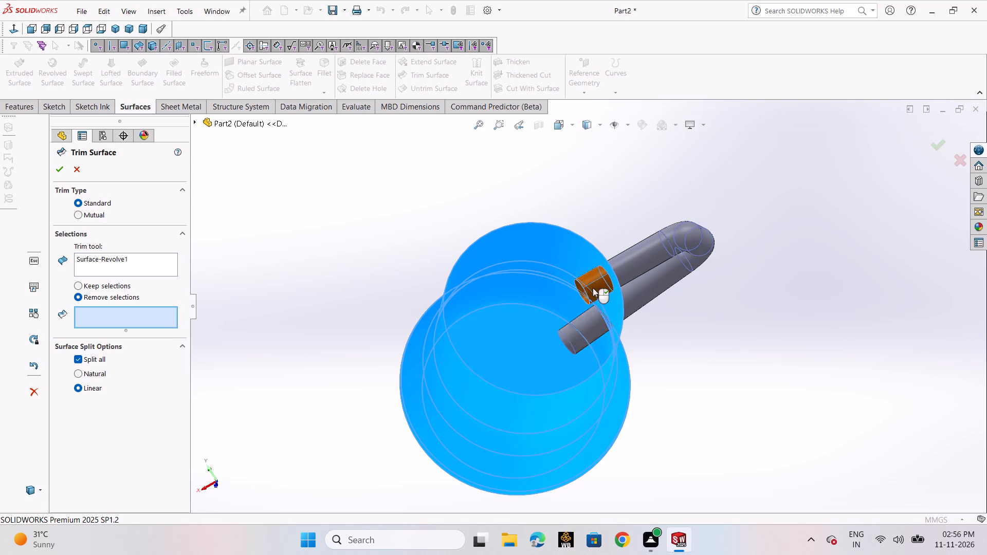
pyautogui.click(585, 330)
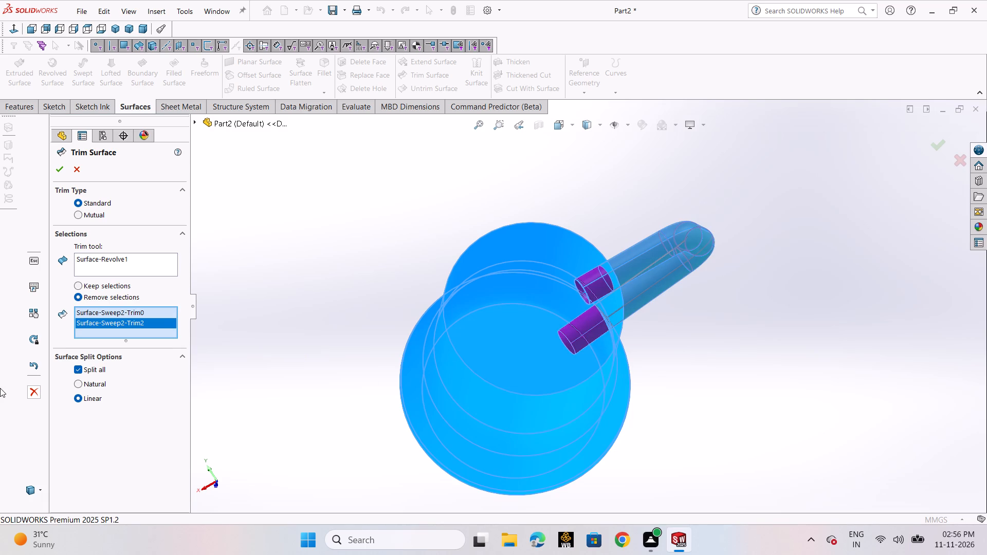
pyautogui.click(56, 174)
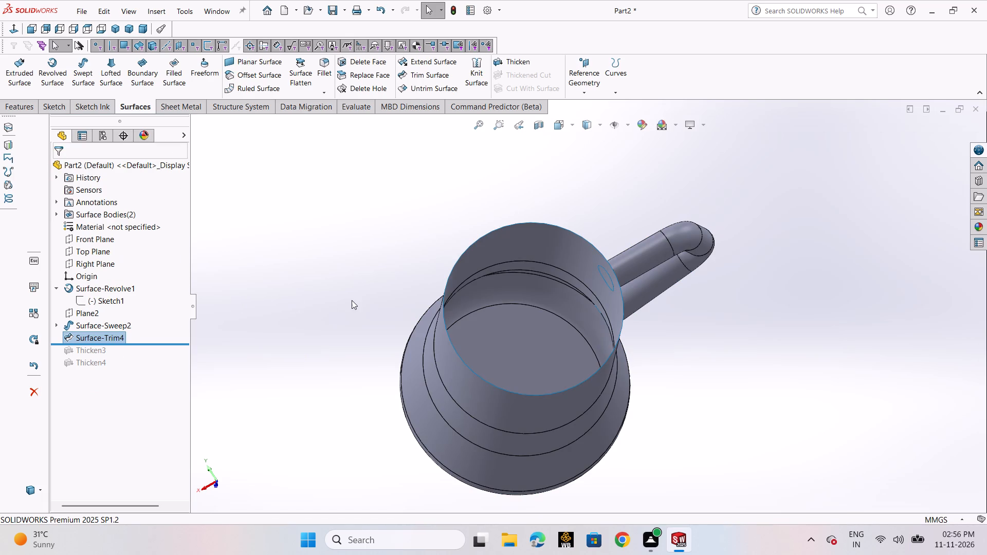
# Roll the model history forward past both thicken features.
pyautogui.click(354, 300)
pyautogui.moveTo(688, 358); pyautogui.dragTo(630, 324, button='middle')
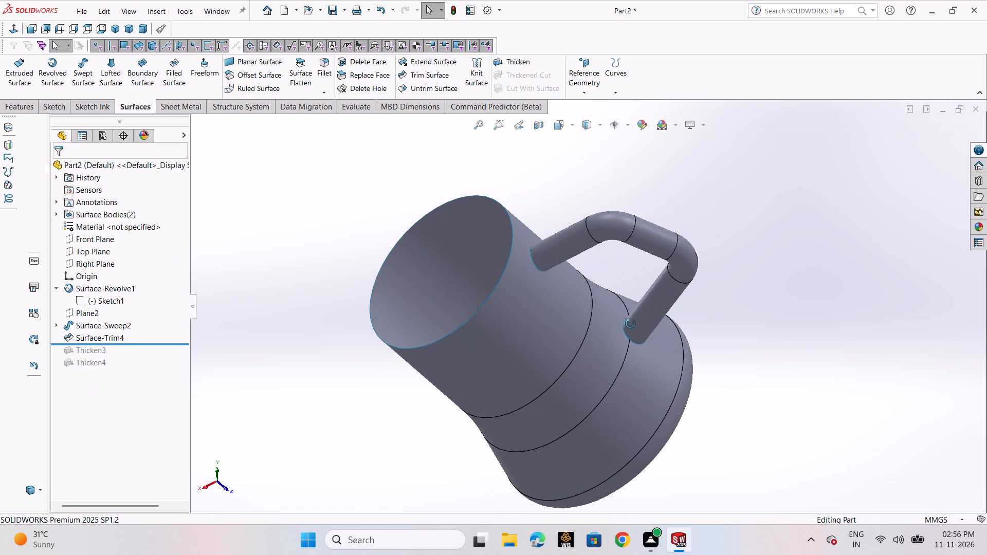
pyautogui.moveTo(630, 324); pyautogui.dragTo(722, 317, button='middle')
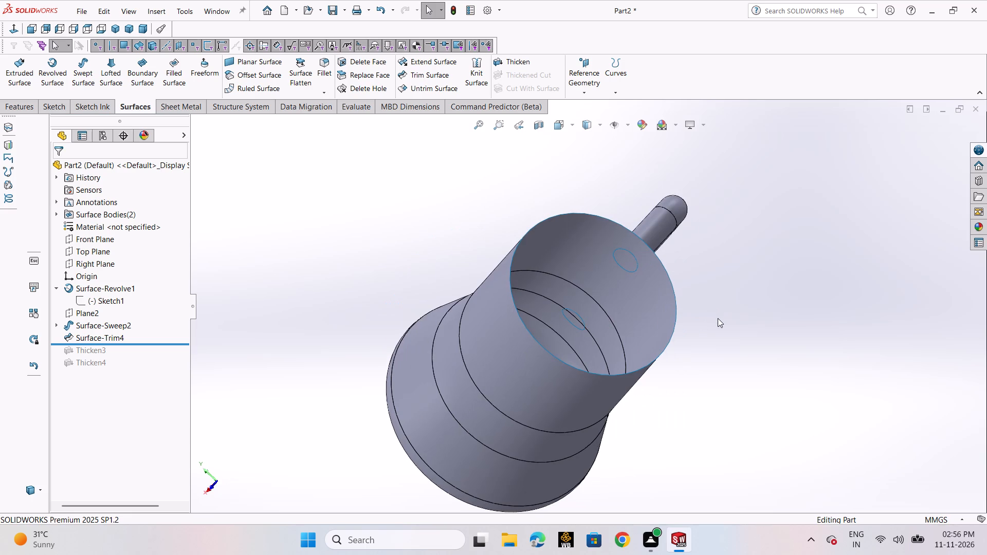
pyautogui.click(718, 318)
pyautogui.scroll(2, 720, 393)
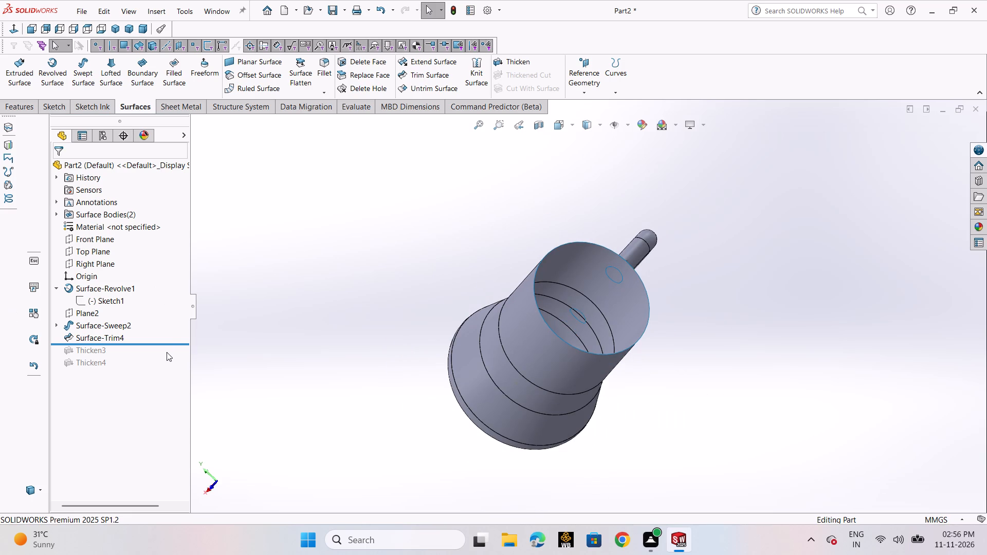
pyautogui.moveTo(168, 344); pyautogui.dragTo(174, 372)
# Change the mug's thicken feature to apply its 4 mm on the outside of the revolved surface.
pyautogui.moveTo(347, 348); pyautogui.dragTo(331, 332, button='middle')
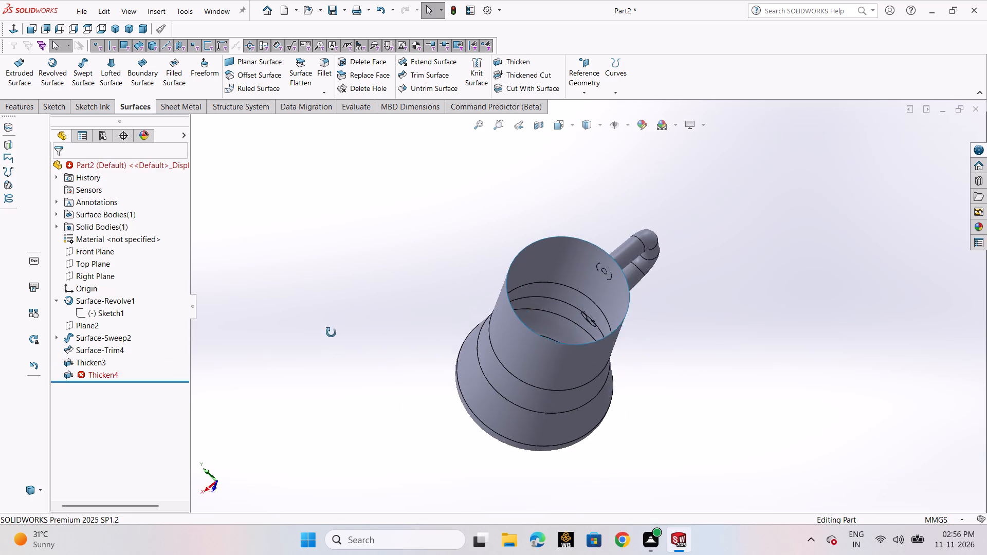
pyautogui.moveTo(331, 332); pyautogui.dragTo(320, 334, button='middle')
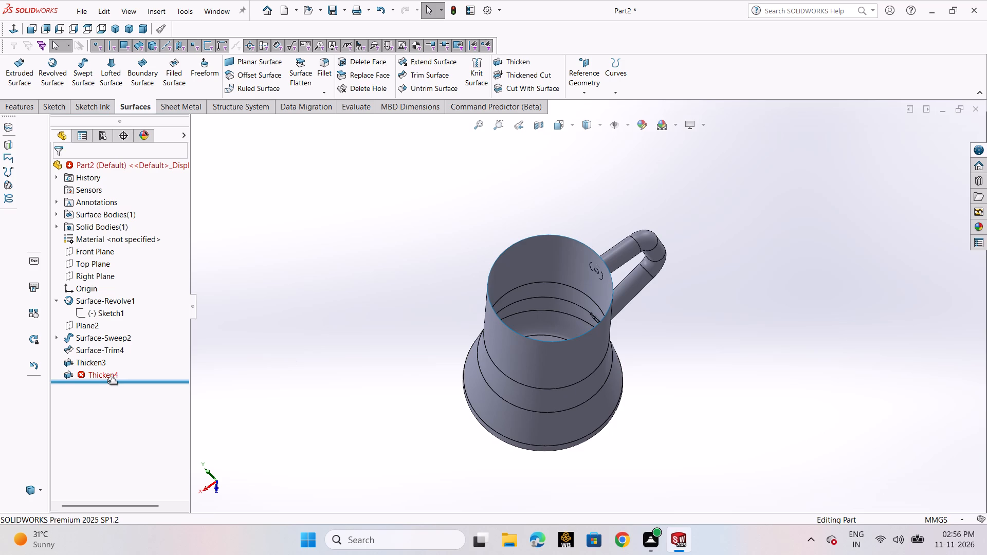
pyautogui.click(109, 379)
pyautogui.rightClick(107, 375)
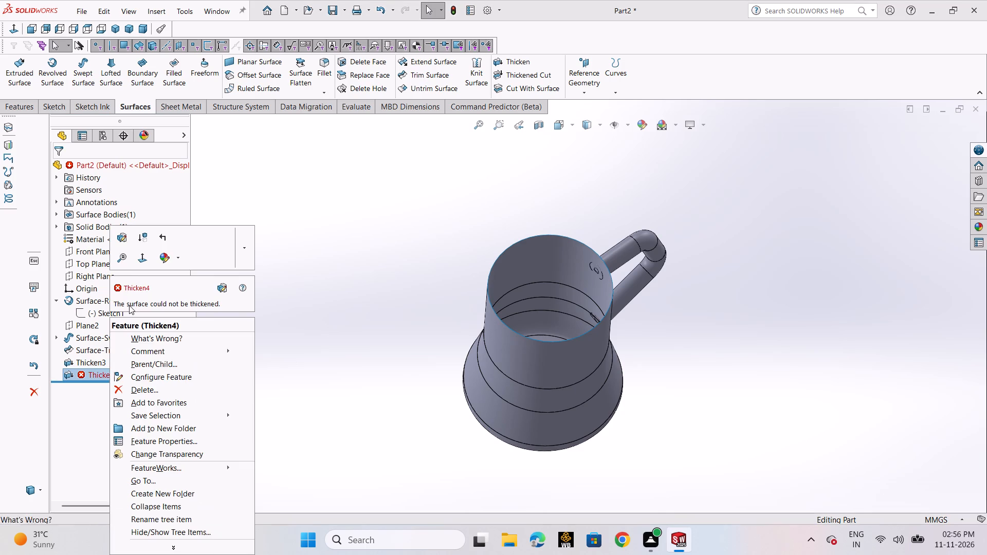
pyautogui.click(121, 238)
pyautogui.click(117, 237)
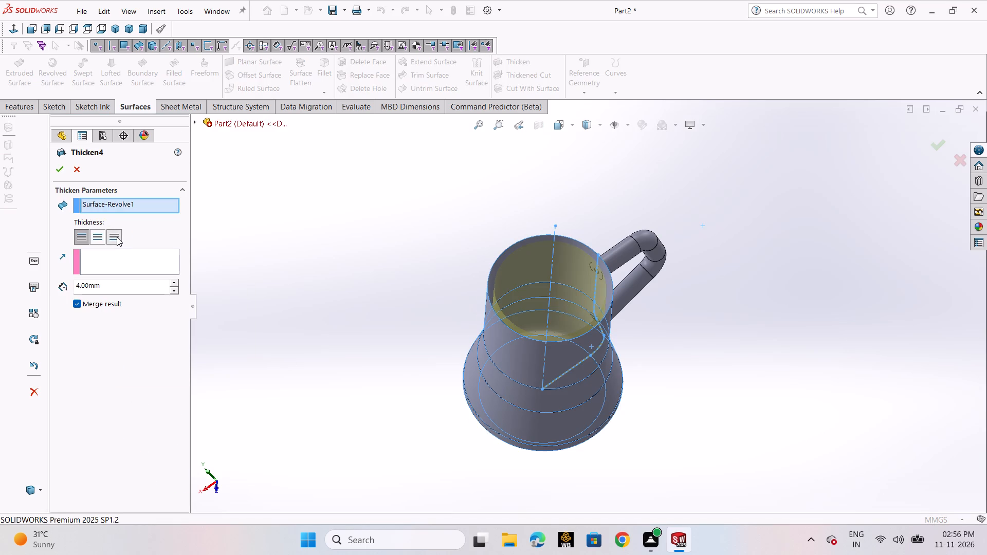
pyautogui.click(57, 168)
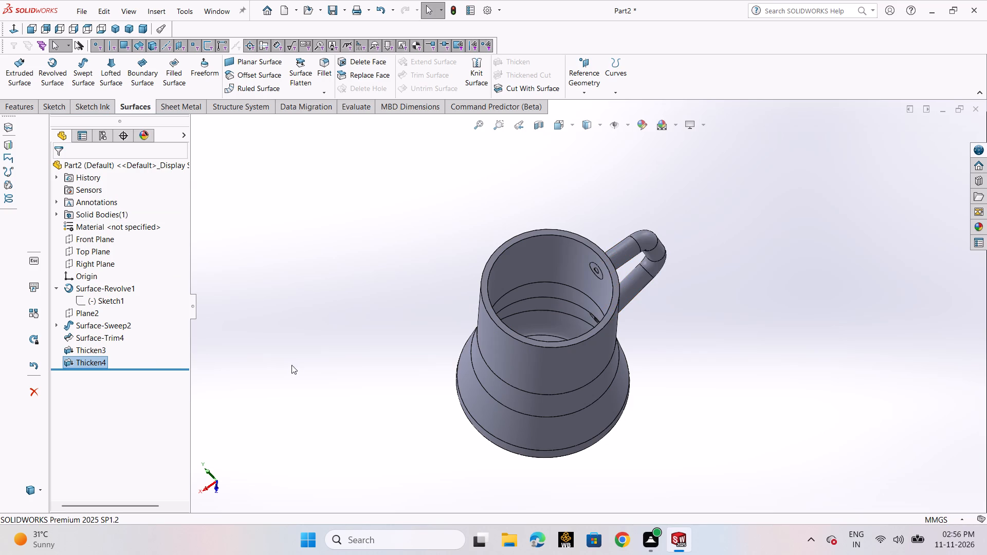
# Change the mug's thicken feature to apply 4 mm to both sides of the revolved surface, with the result merged.
pyautogui.scroll(2, 306, 365)
pyautogui.moveTo(657, 371); pyautogui.dragTo(666, 309, button='middle')
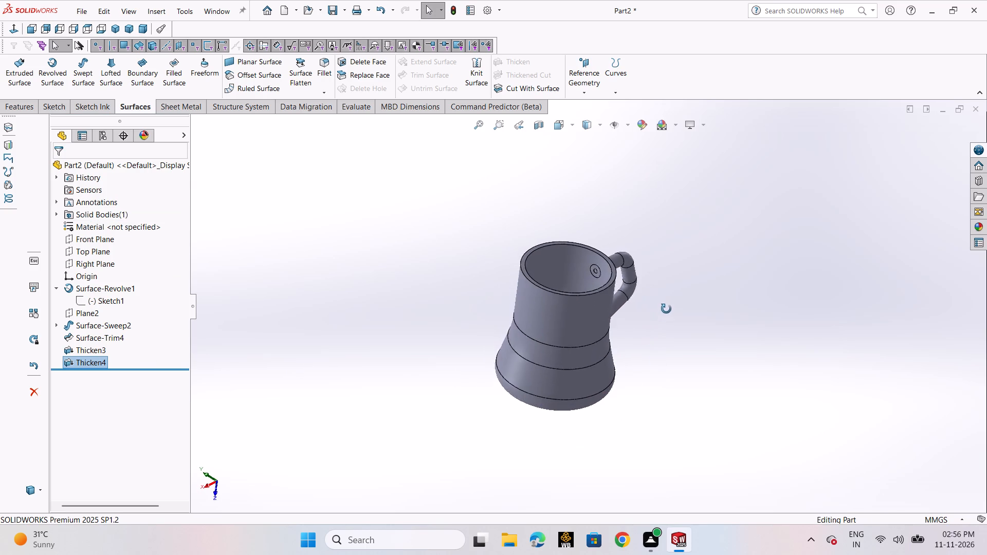
pyautogui.moveTo(666, 309); pyautogui.dragTo(665, 350, button='middle')
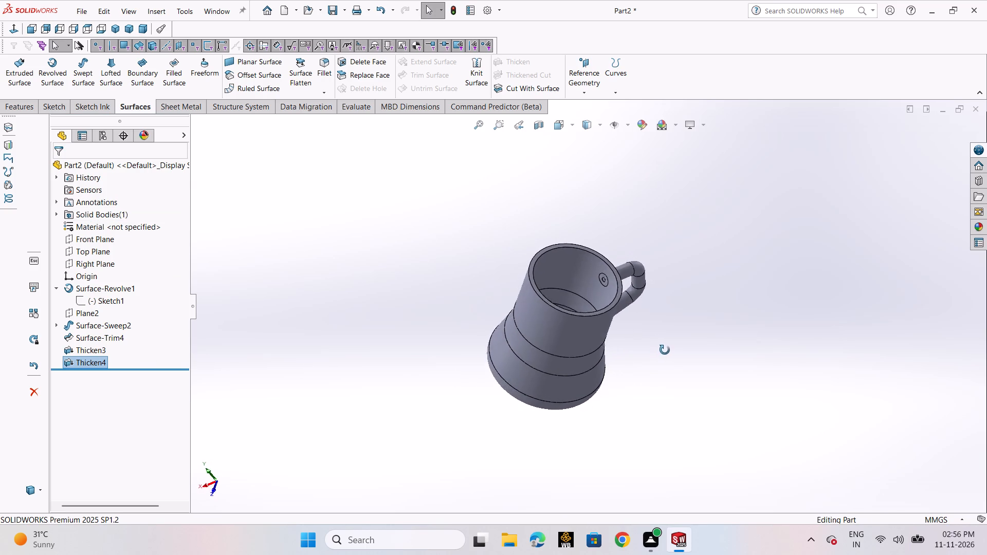
pyautogui.moveTo(665, 350); pyautogui.dragTo(683, 401, button='middle')
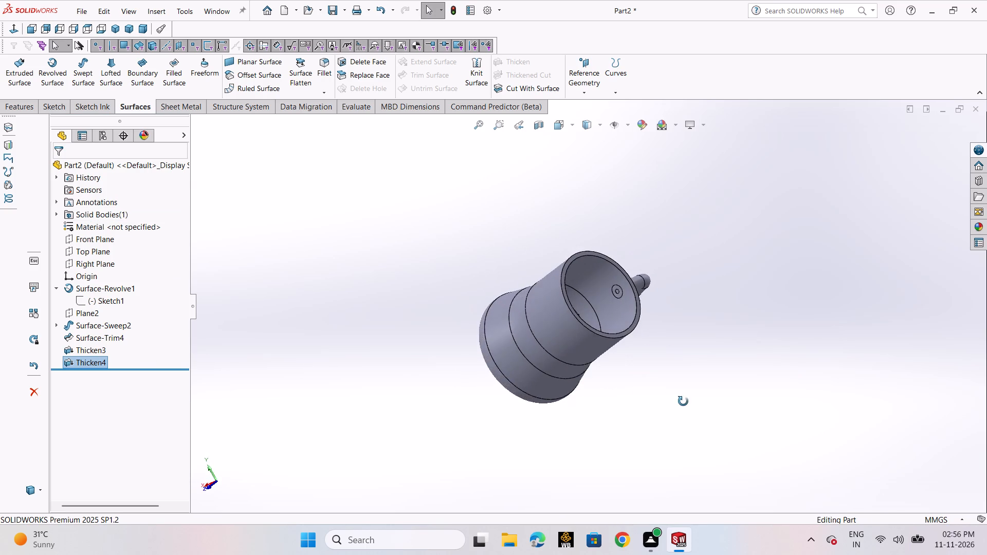
pyautogui.moveTo(683, 401); pyautogui.dragTo(645, 368, button='middle')
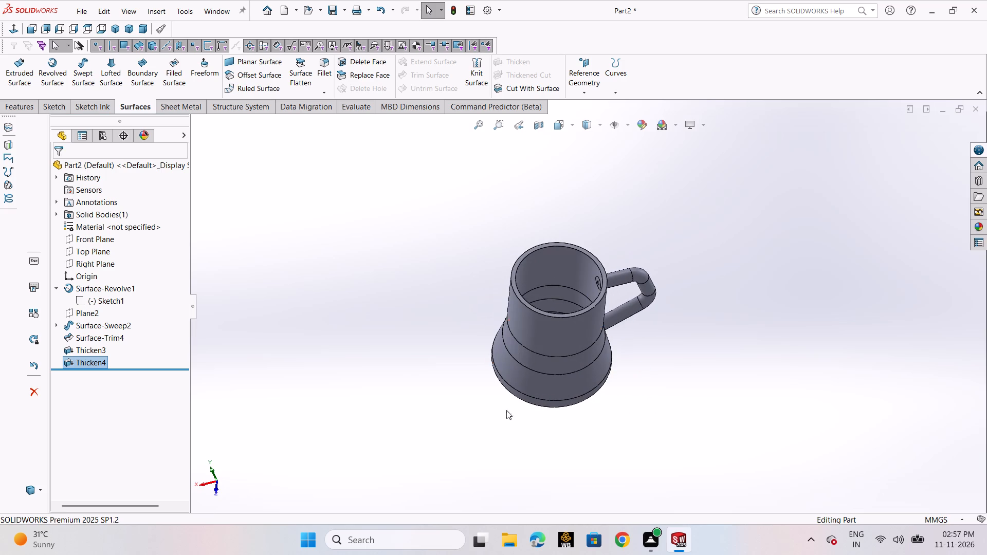
pyautogui.click(94, 359)
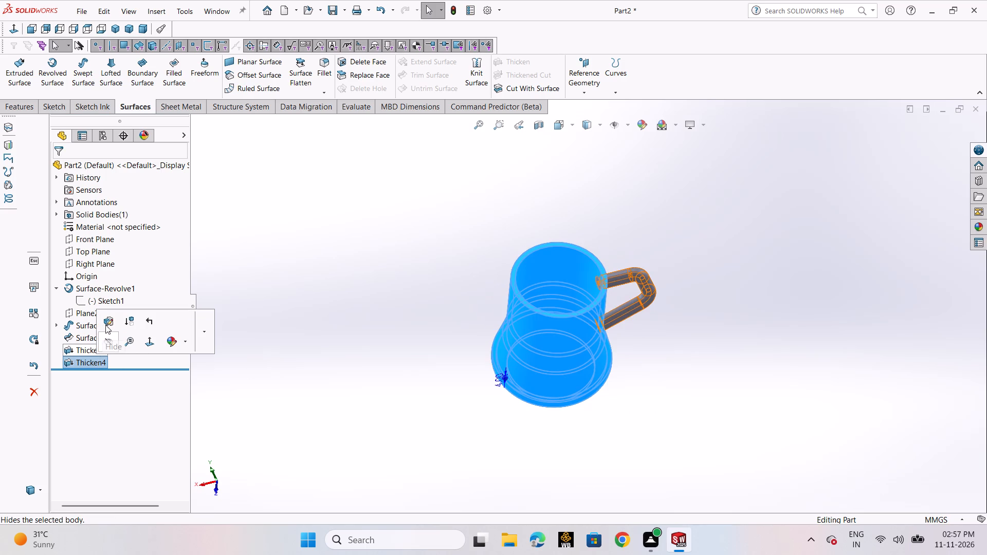
pyautogui.click(105, 325)
pyautogui.click(99, 240)
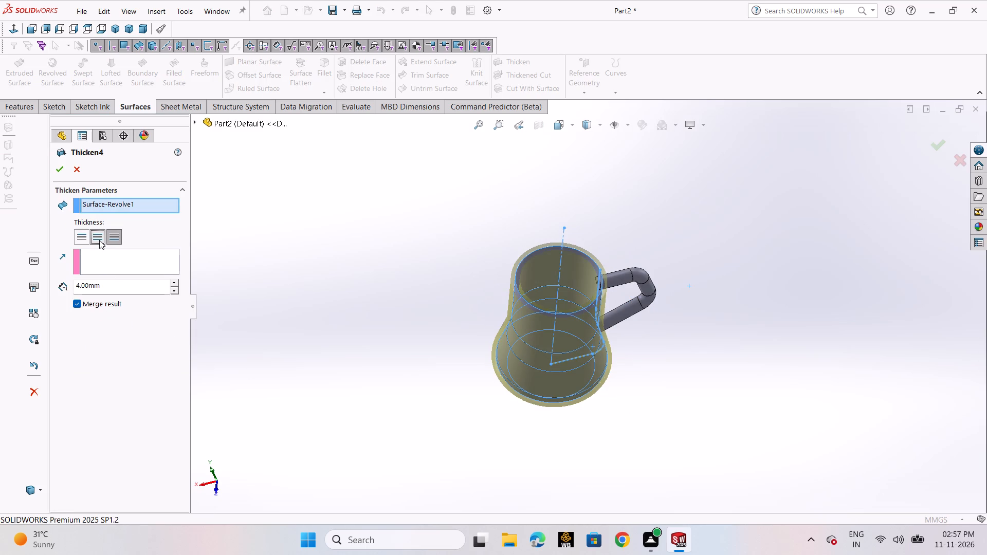
pyautogui.click(81, 236)
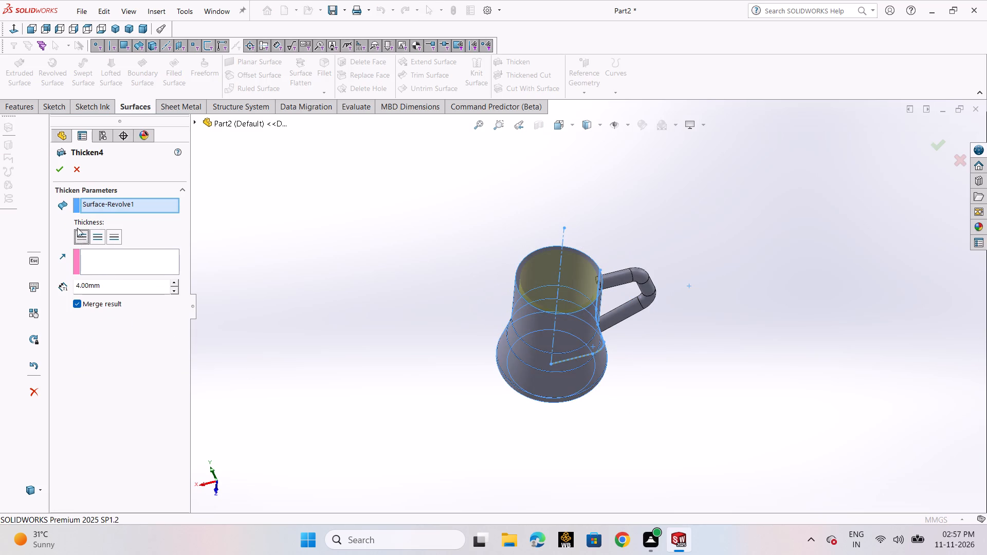
pyautogui.click(61, 168)
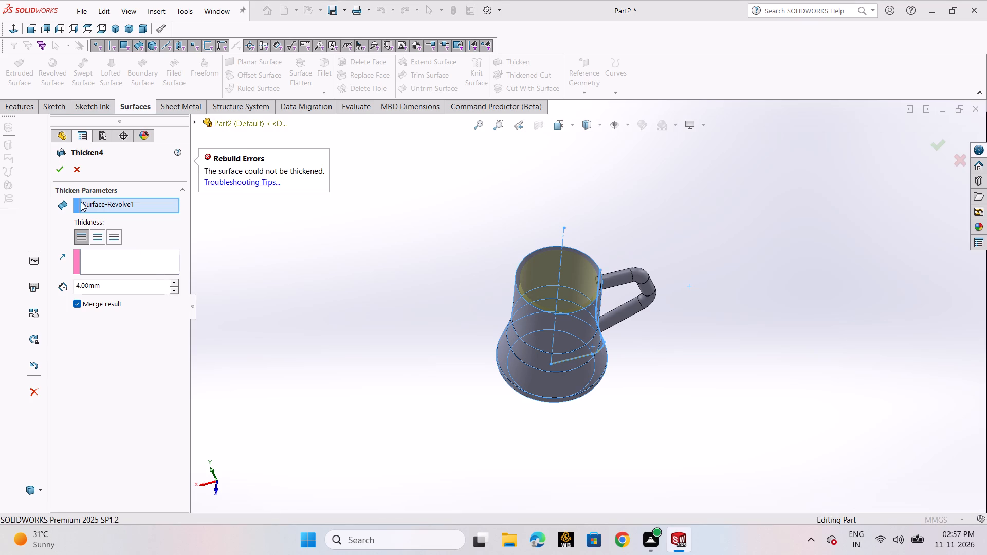
pyautogui.doubleClick(59, 173)
pyautogui.click(99, 236)
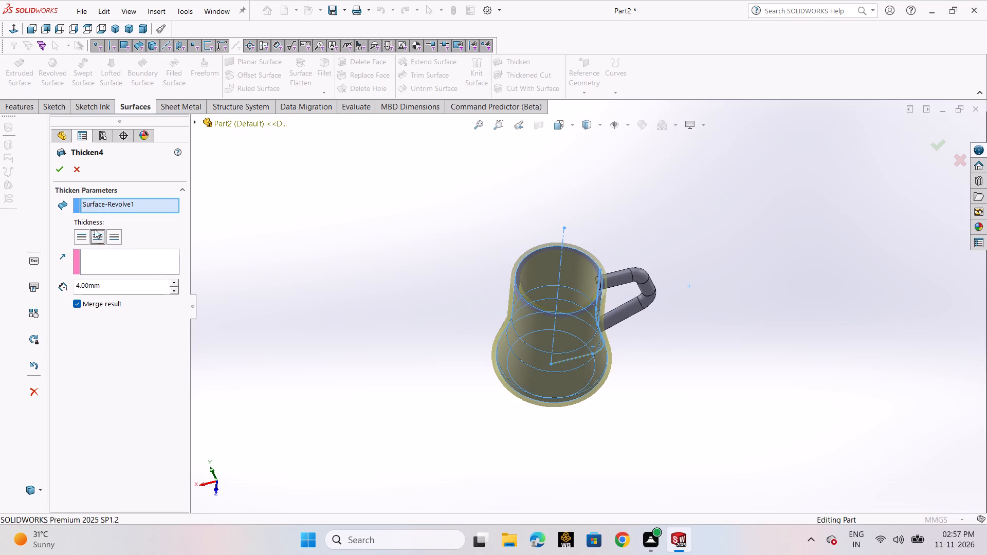
pyautogui.click(57, 173)
pyautogui.click(279, 286)
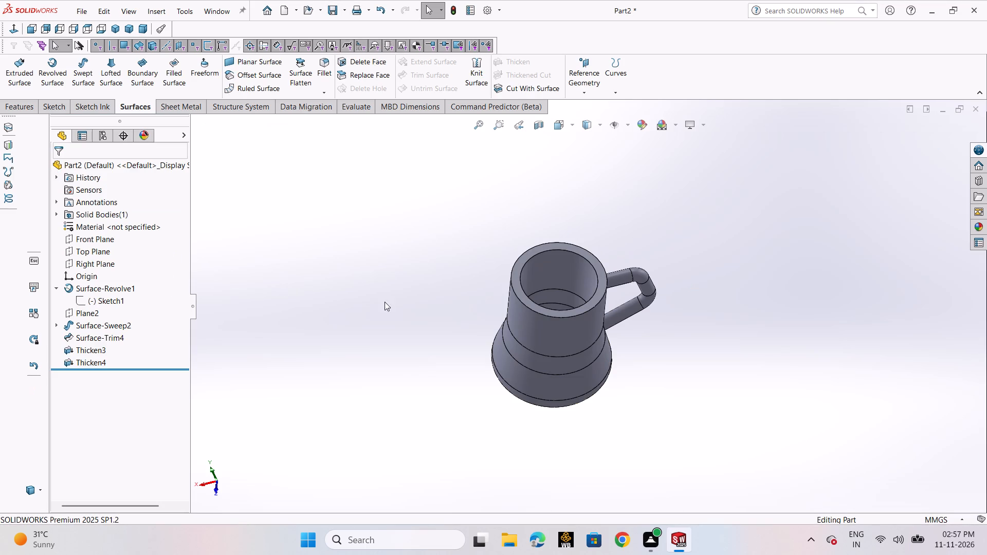
# Examine the thickened mug and its handle joints from several sides and in isometric view.
pyautogui.scroll(-2, 579, 305)
pyautogui.scroll(2, 670, 311)
pyautogui.moveTo(680, 332); pyautogui.dragTo(706, 409, button='middle')
pyautogui.moveTo(675, 397); pyautogui.dragTo(597, 383, button='middle')
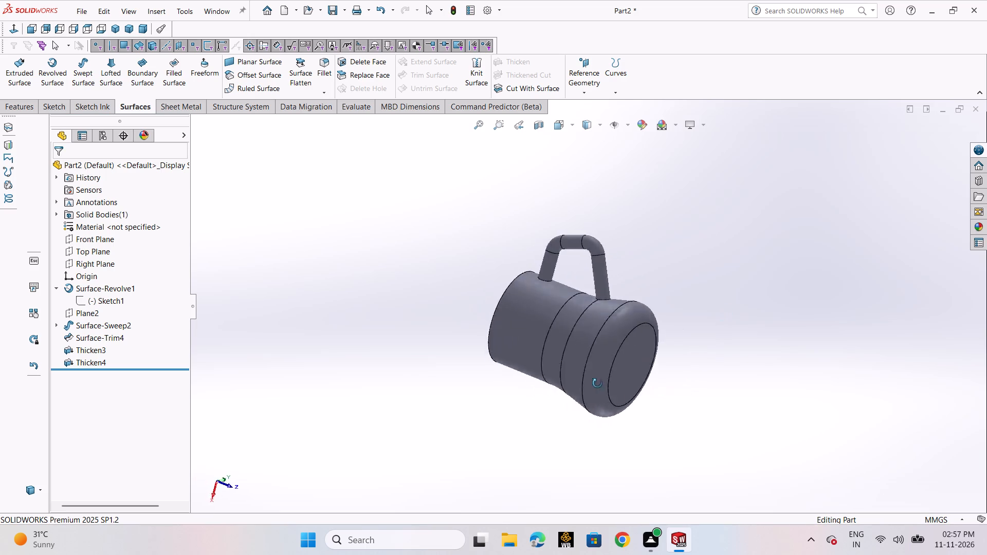
pyautogui.moveTo(597, 383); pyautogui.dragTo(266, 428, button='middle')
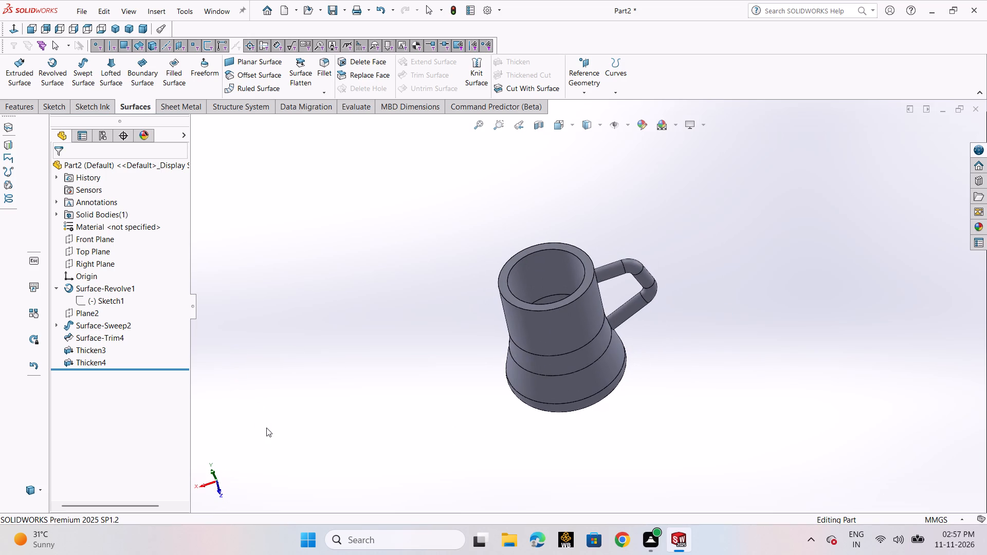
pyautogui.hotkey('ctrl', '7')
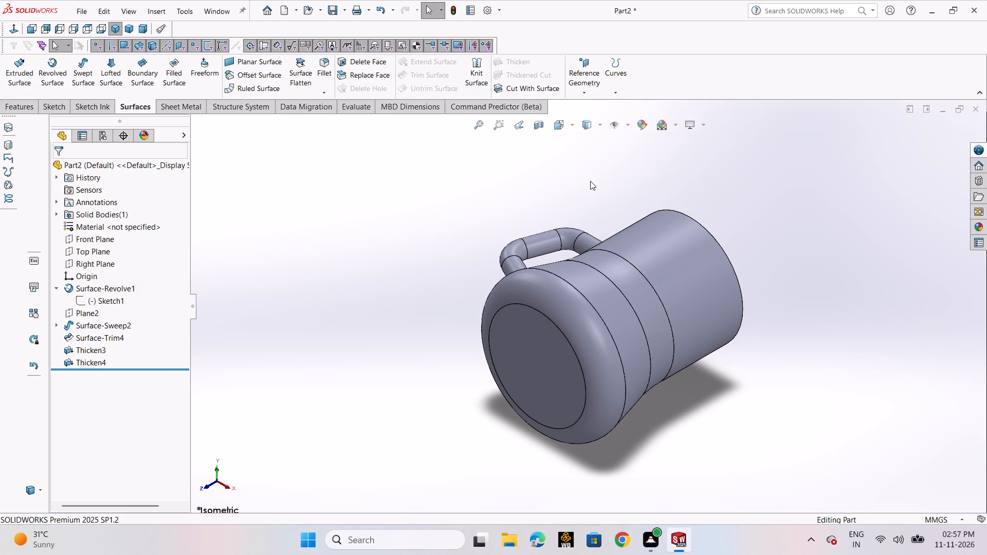
# Apply a light yellow colour from the standard swatches to the whole mug part.
pyautogui.moveTo(803, 258); pyautogui.dragTo(639, 165, button='middle')
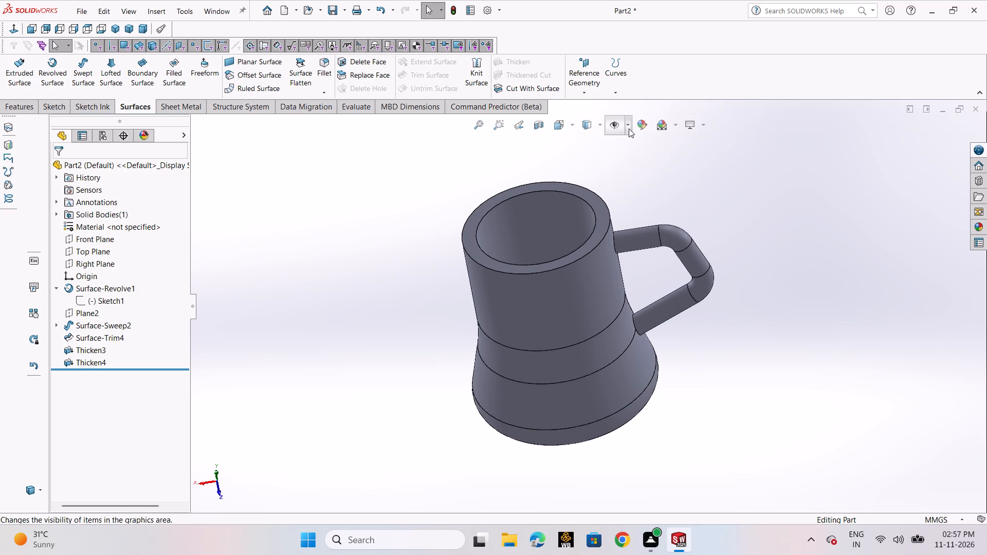
pyautogui.click(638, 126)
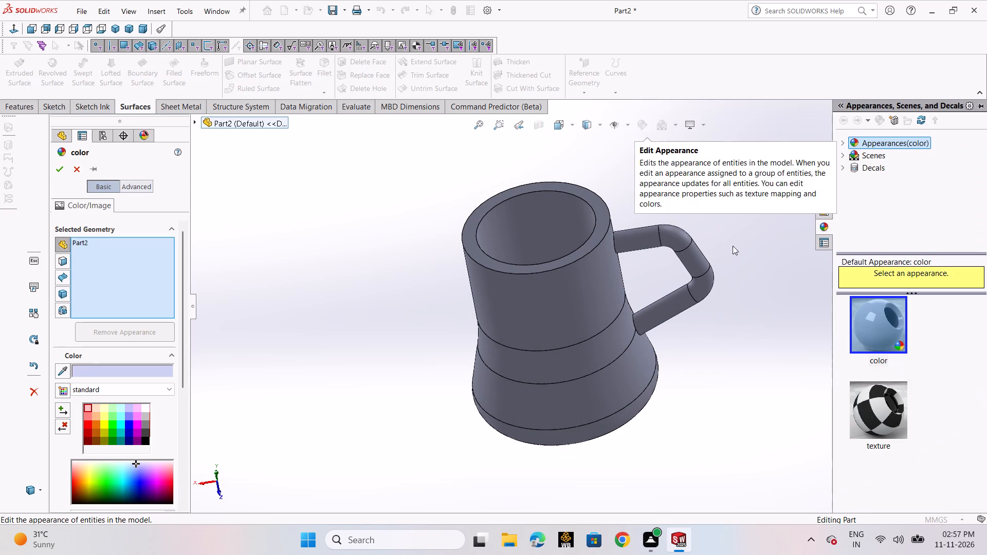
pyautogui.click(102, 413)
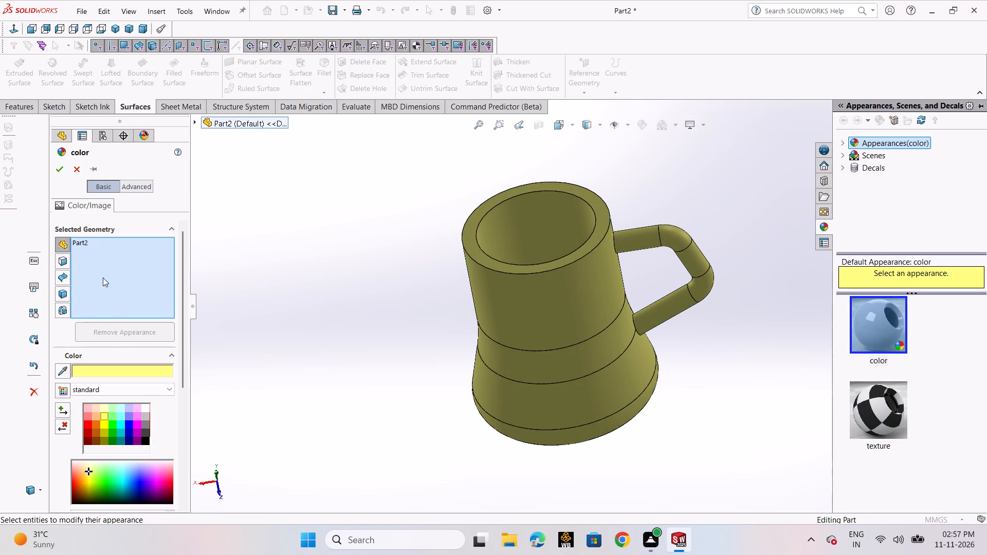
pyautogui.click(58, 172)
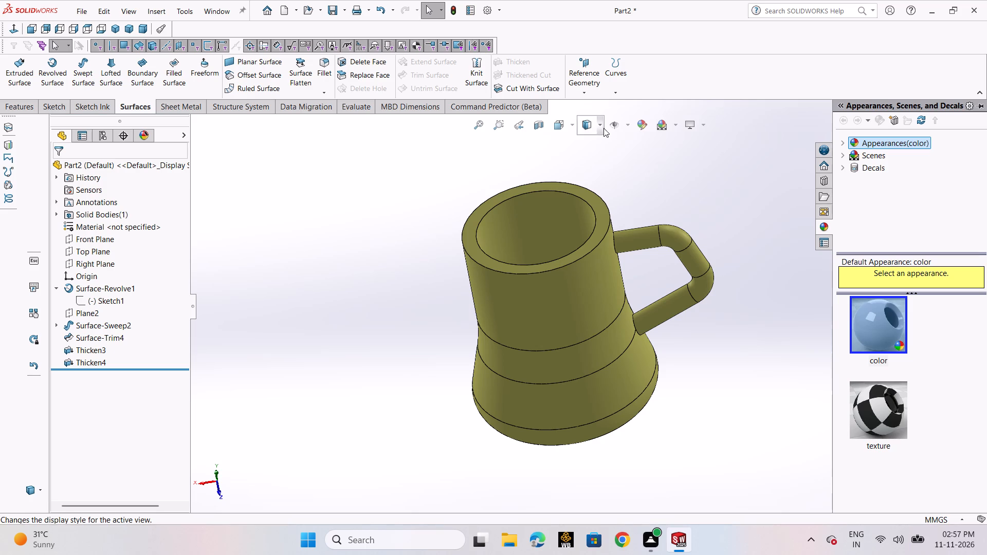
# Switch the display style to Shaded, without edges.
pyautogui.click(598, 124)
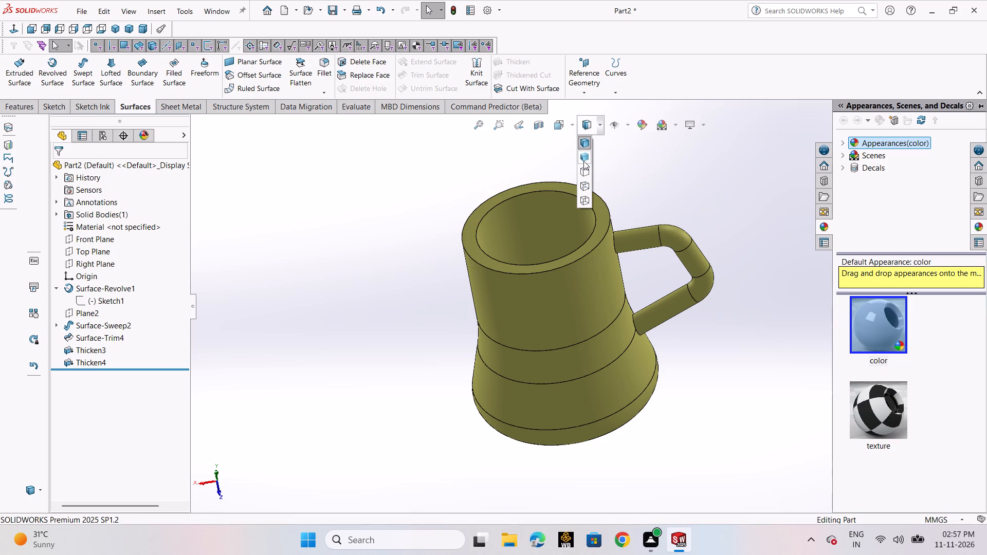
pyautogui.click(583, 158)
pyautogui.scroll(3, 678, 270)
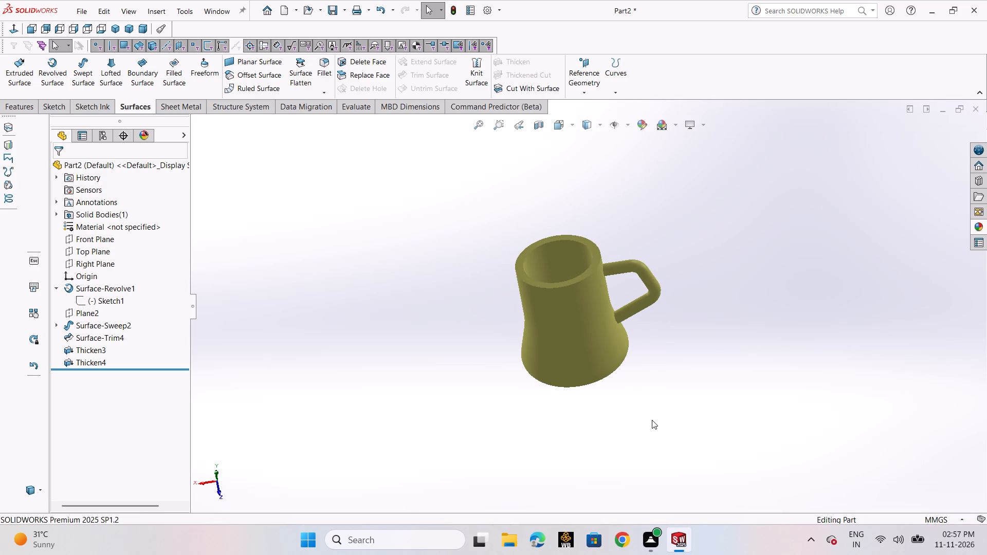
# Save the part as "tapered mug" in the inetenship folder as a SOLIDWORKS part file.
pyautogui.hotkey('ctrl', 's')
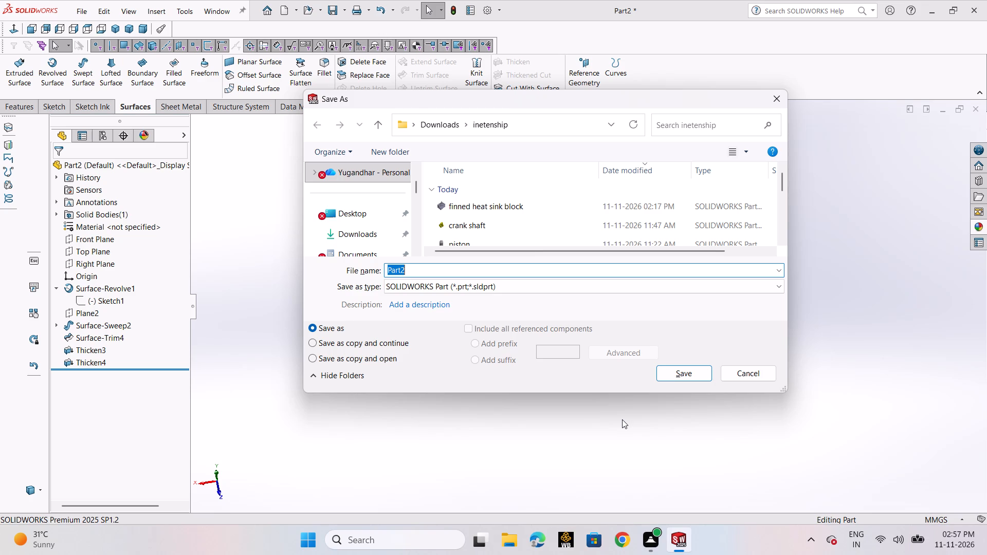
pyautogui.press('BackSpace')
pyautogui.write('ta')
pyautogui.write('pp')
pyautogui.press('BackSpace')
pyautogui.write('ered')
pyautogui.press('space')
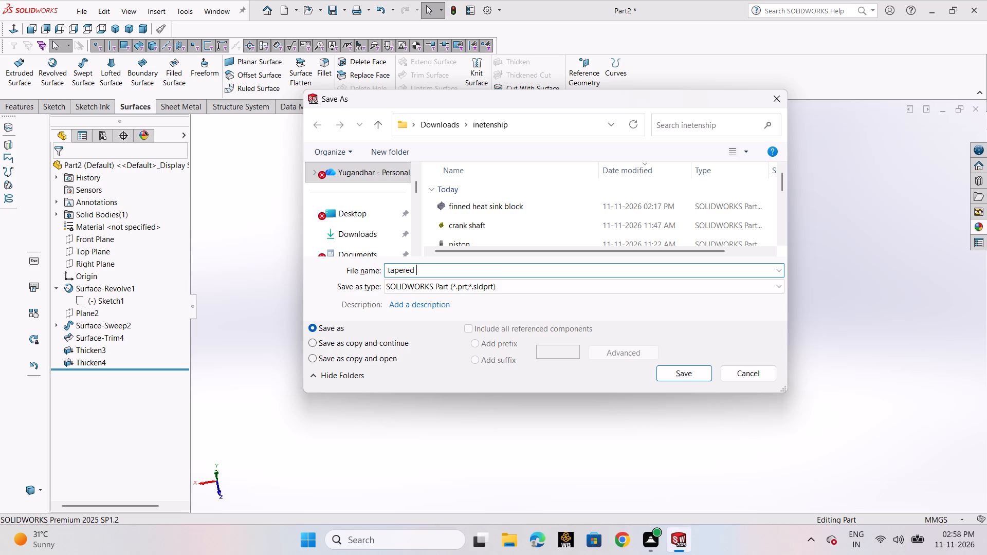
pyautogui.write('mug')
pyautogui.click(703, 380)
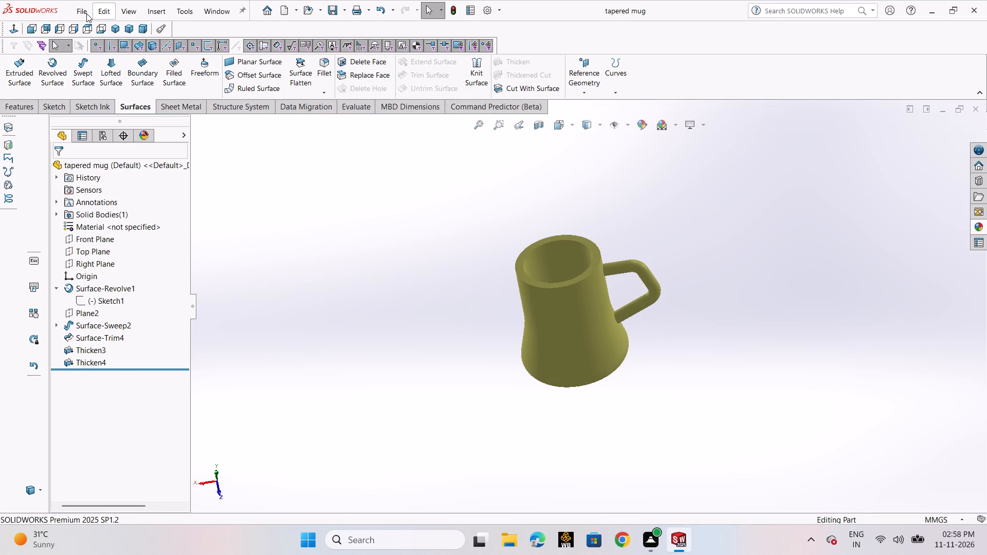
# Save the mug also in STEP AP203 format under the name "tapered mug" in the same folder.
pyautogui.click(86, 13)
pyautogui.click(153, 141)
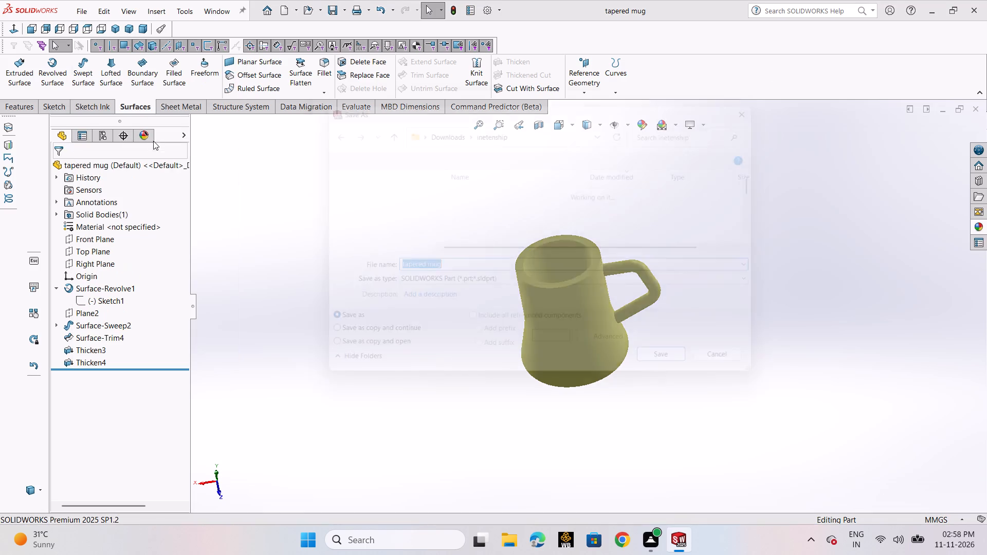
pyautogui.click(453, 286)
pyautogui.scroll(-4, 455, 285)
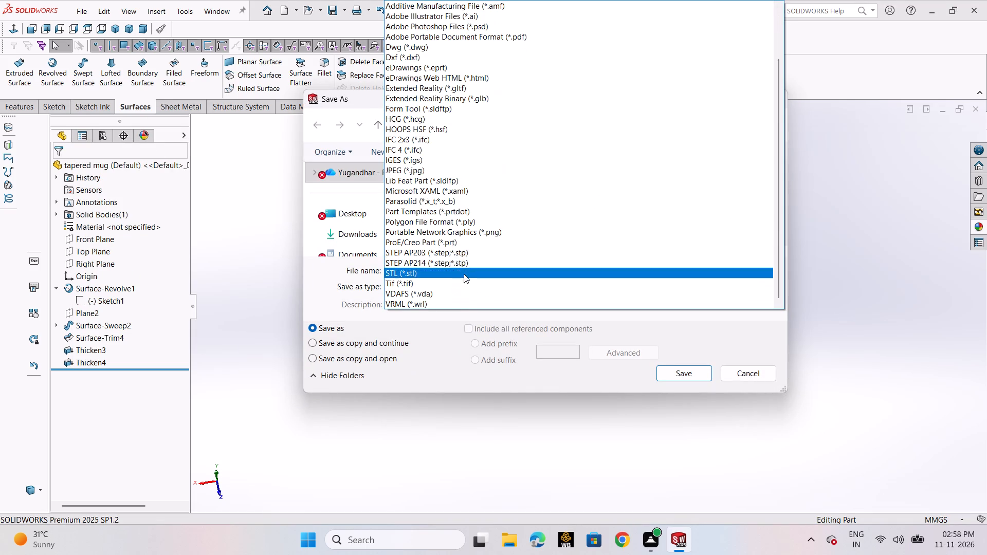
pyautogui.scroll(-6, 464, 274)
pyautogui.click(430, 254)
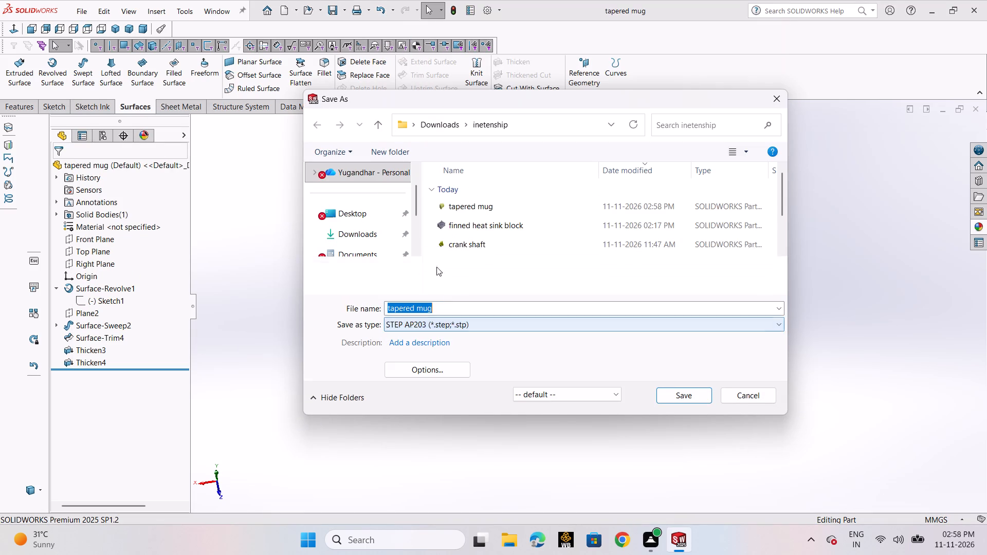
pyautogui.click(689, 394)
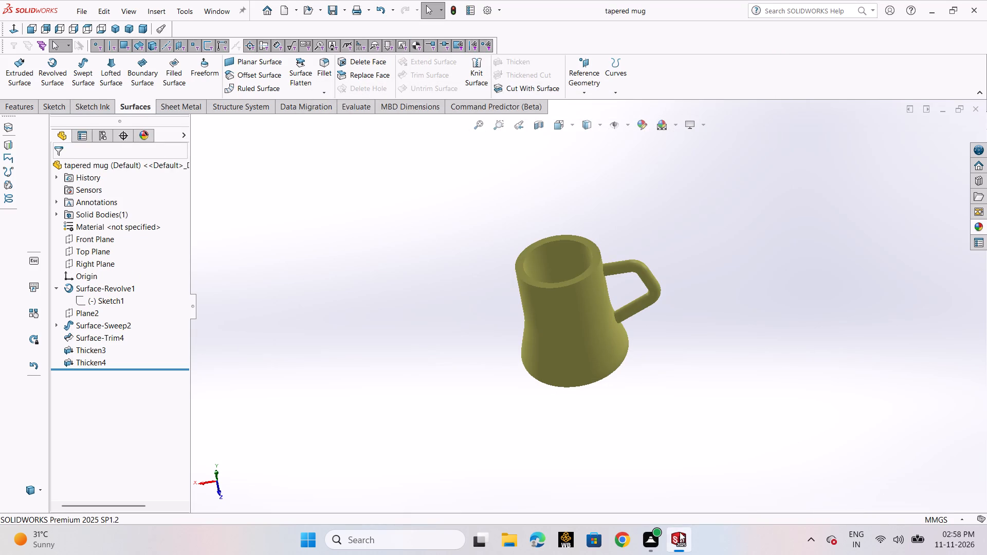